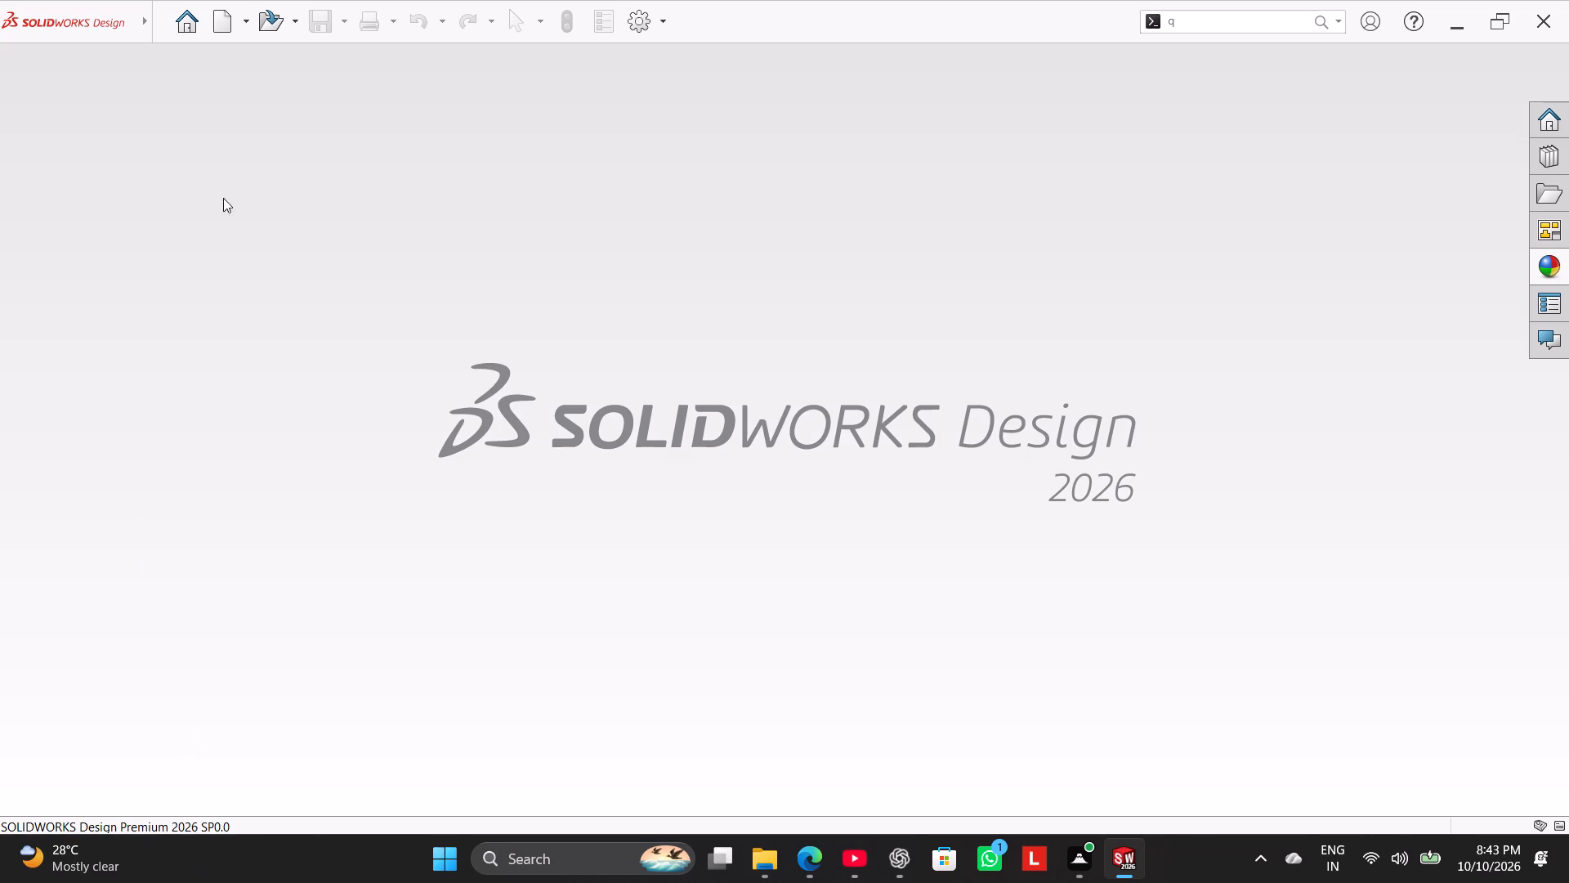
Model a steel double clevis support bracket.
Create a new part document.
{"action": "left_click", "coordinate": [235, 30]}
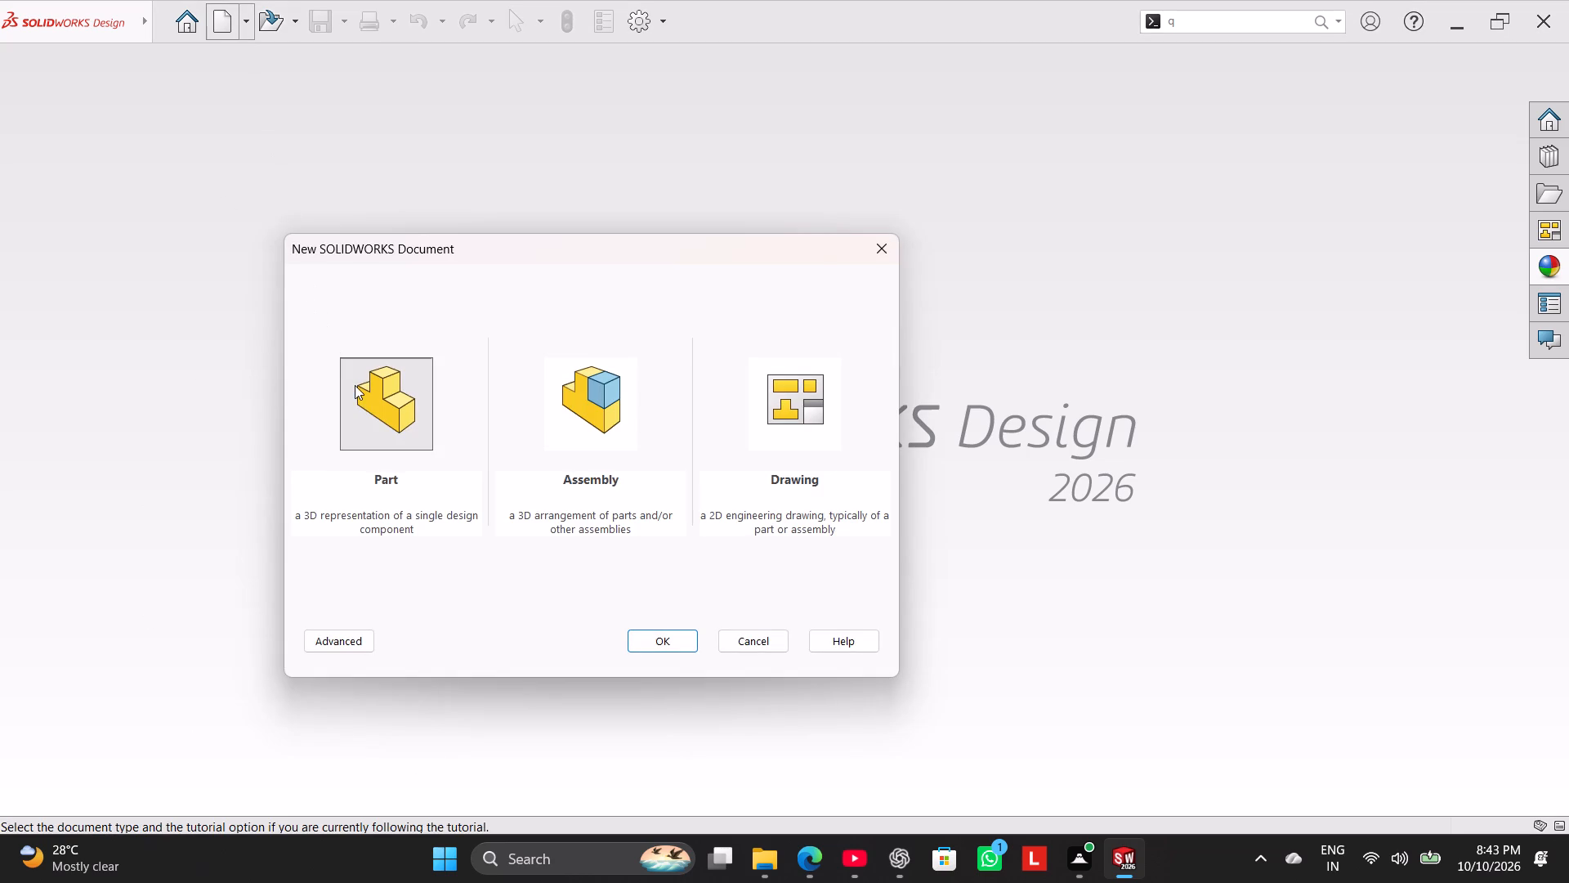
{"action": "left_click", "coordinate": [355, 385]}
{"action": "left_click", "coordinate": [658, 627]}
{"action": "left_click", "coordinate": [665, 635]}
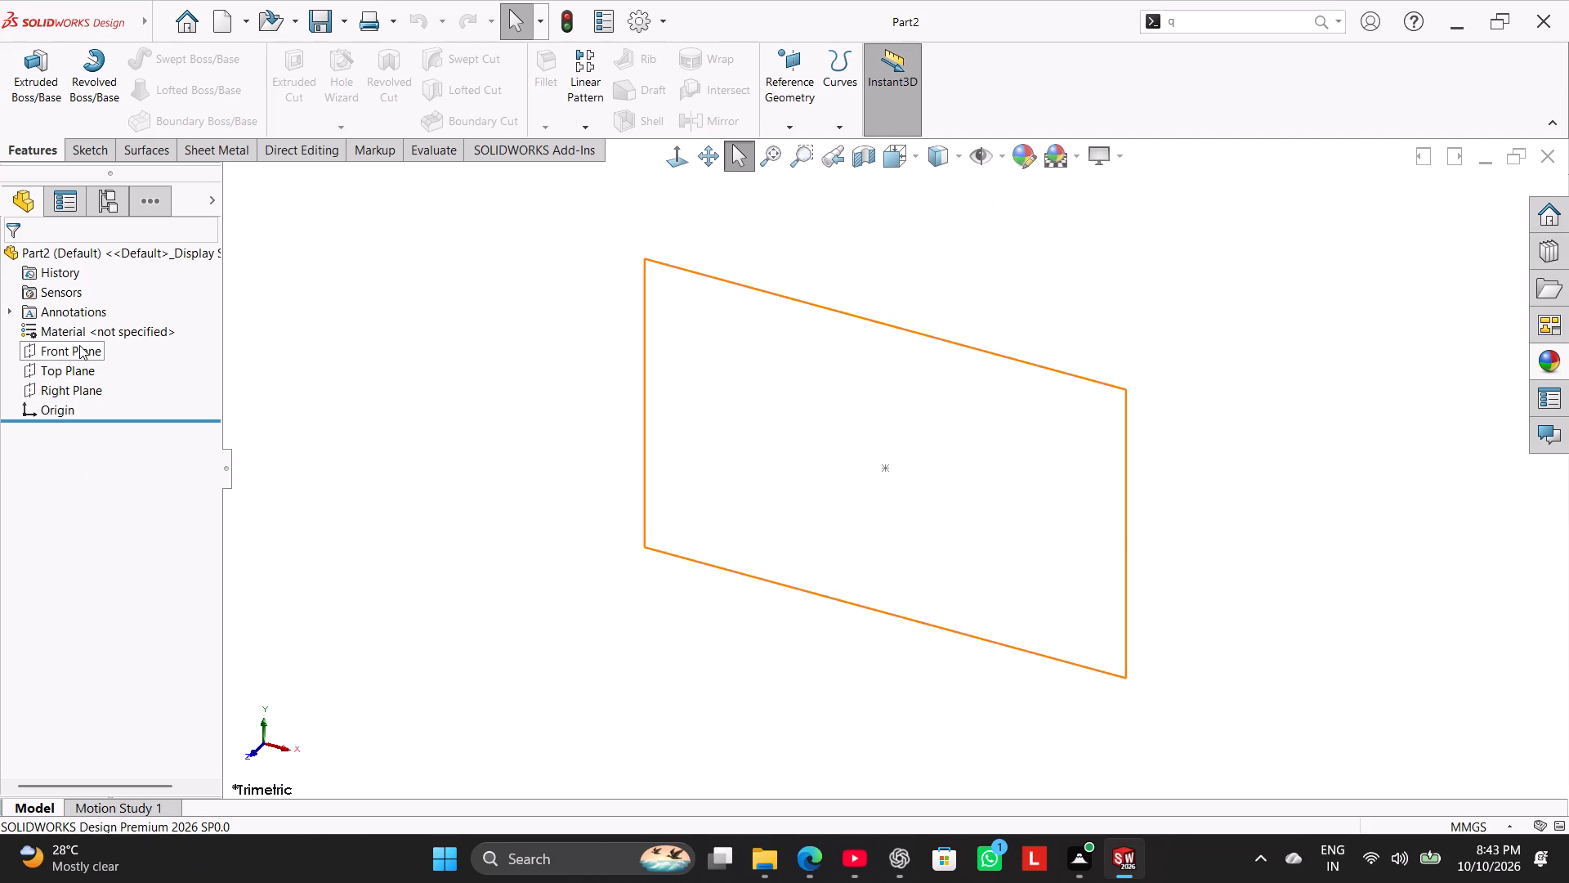
Open a new sketch on the Right Plane.
{"action": "left_click", "coordinate": [82, 384]}
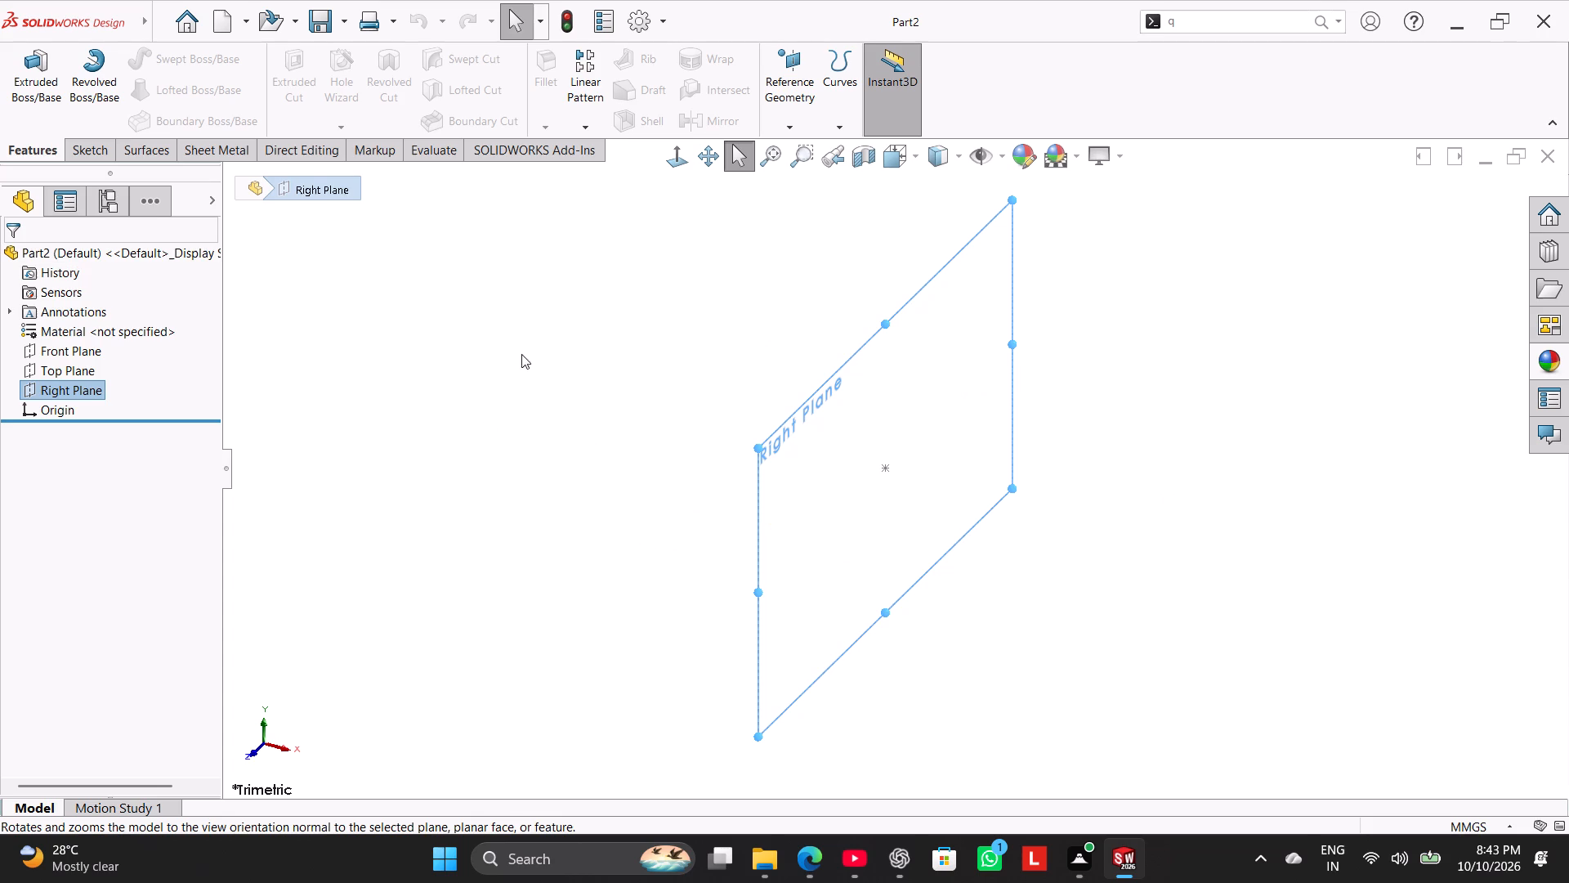
{"action": "left_click", "coordinate": [87, 379]}
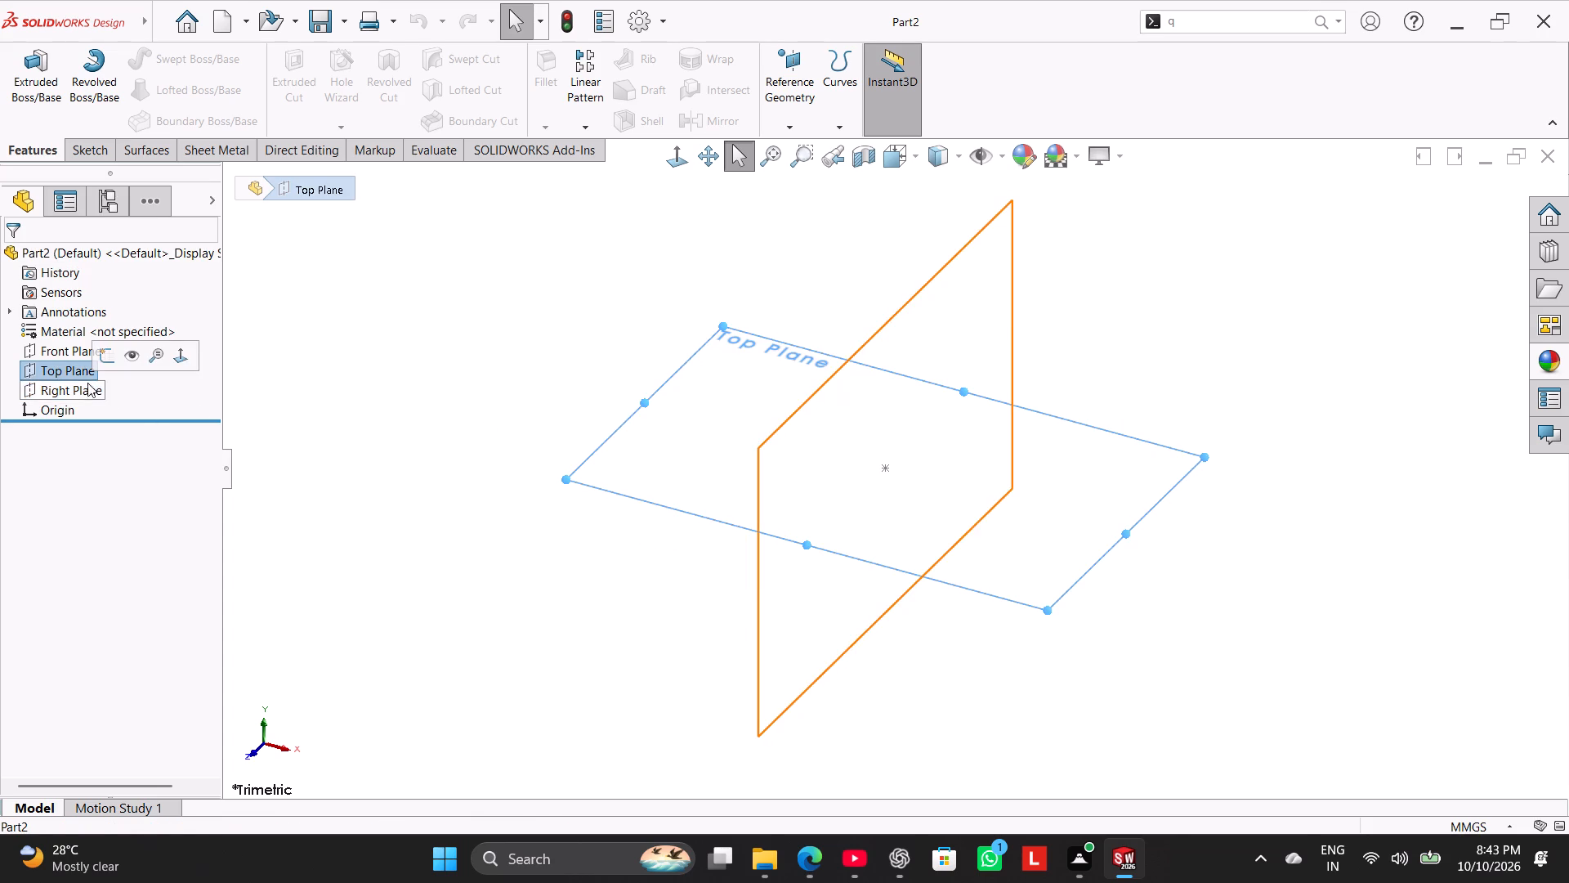
{"action": "left_click", "coordinate": [87, 387]}
{"action": "left_click", "coordinate": [113, 352]}
{"action": "left_click", "coordinate": [541, 395]}
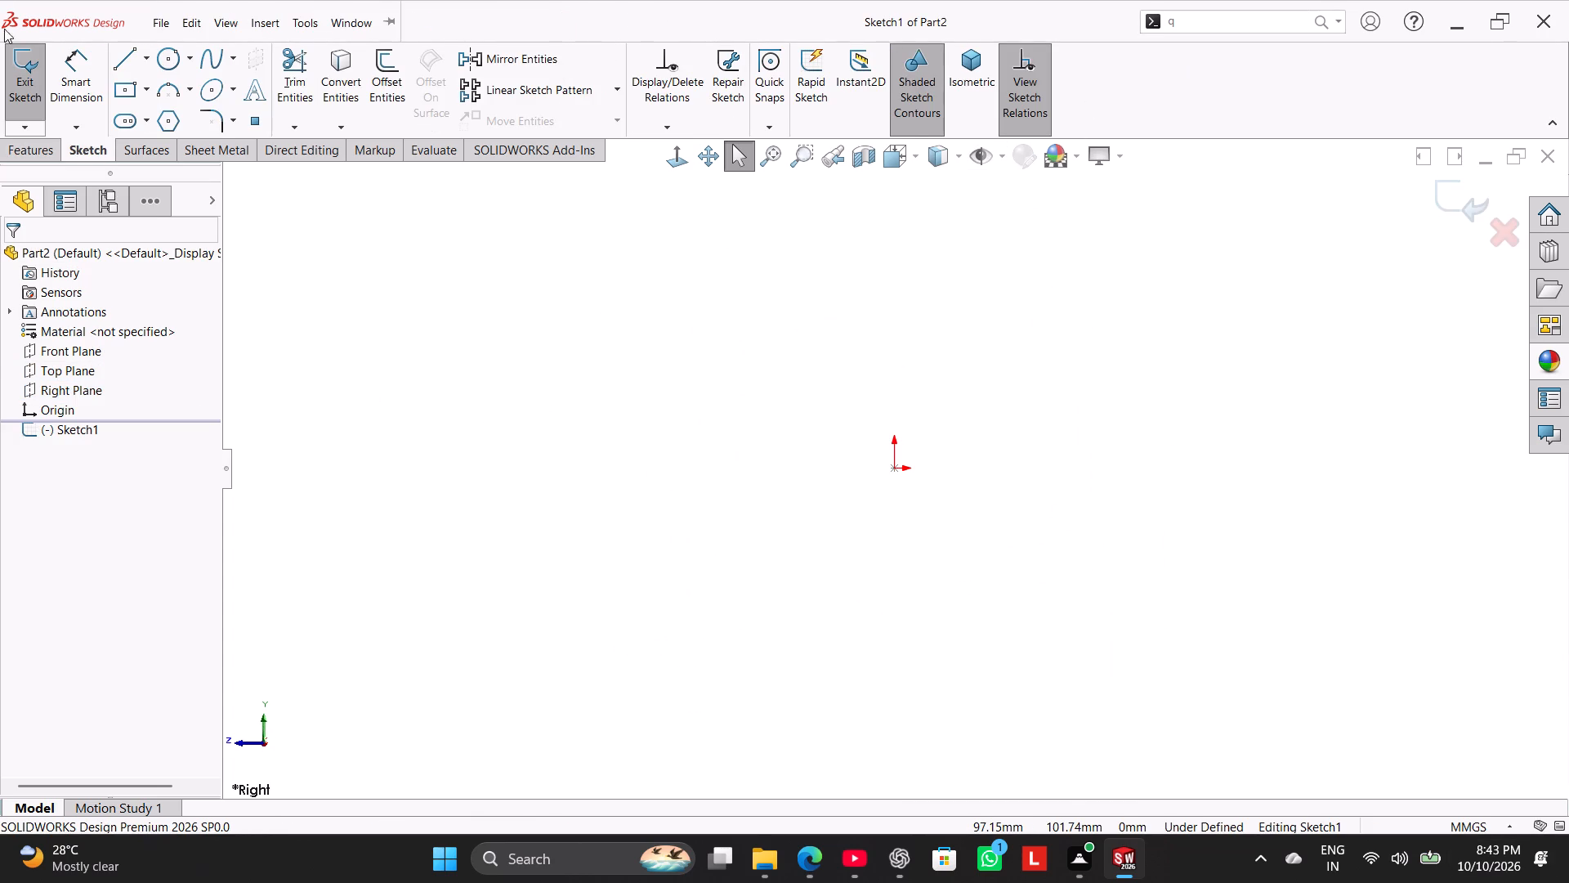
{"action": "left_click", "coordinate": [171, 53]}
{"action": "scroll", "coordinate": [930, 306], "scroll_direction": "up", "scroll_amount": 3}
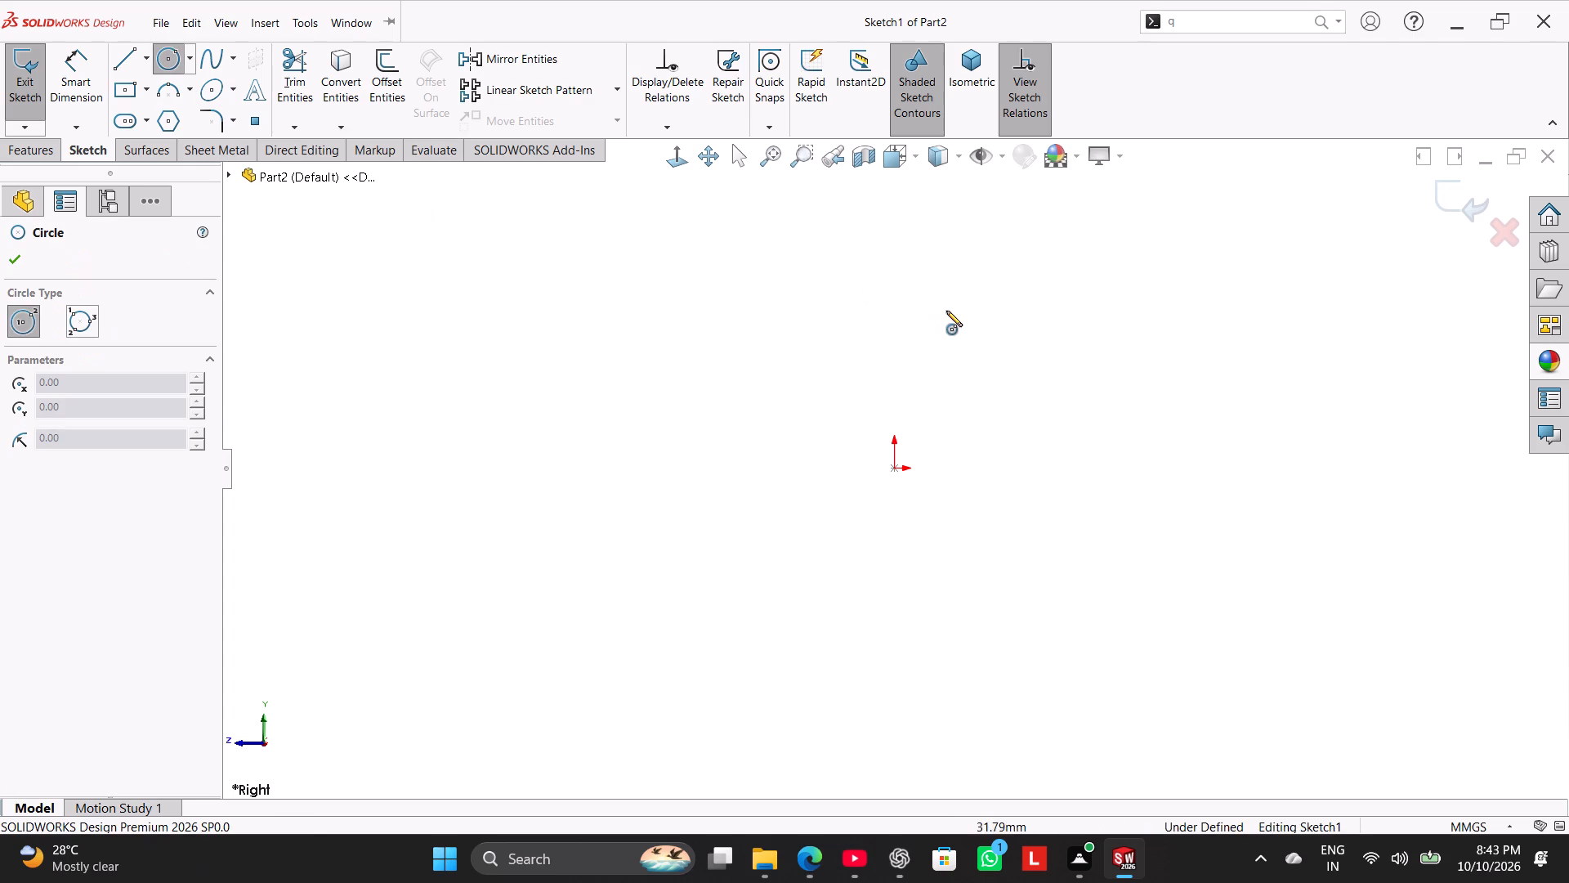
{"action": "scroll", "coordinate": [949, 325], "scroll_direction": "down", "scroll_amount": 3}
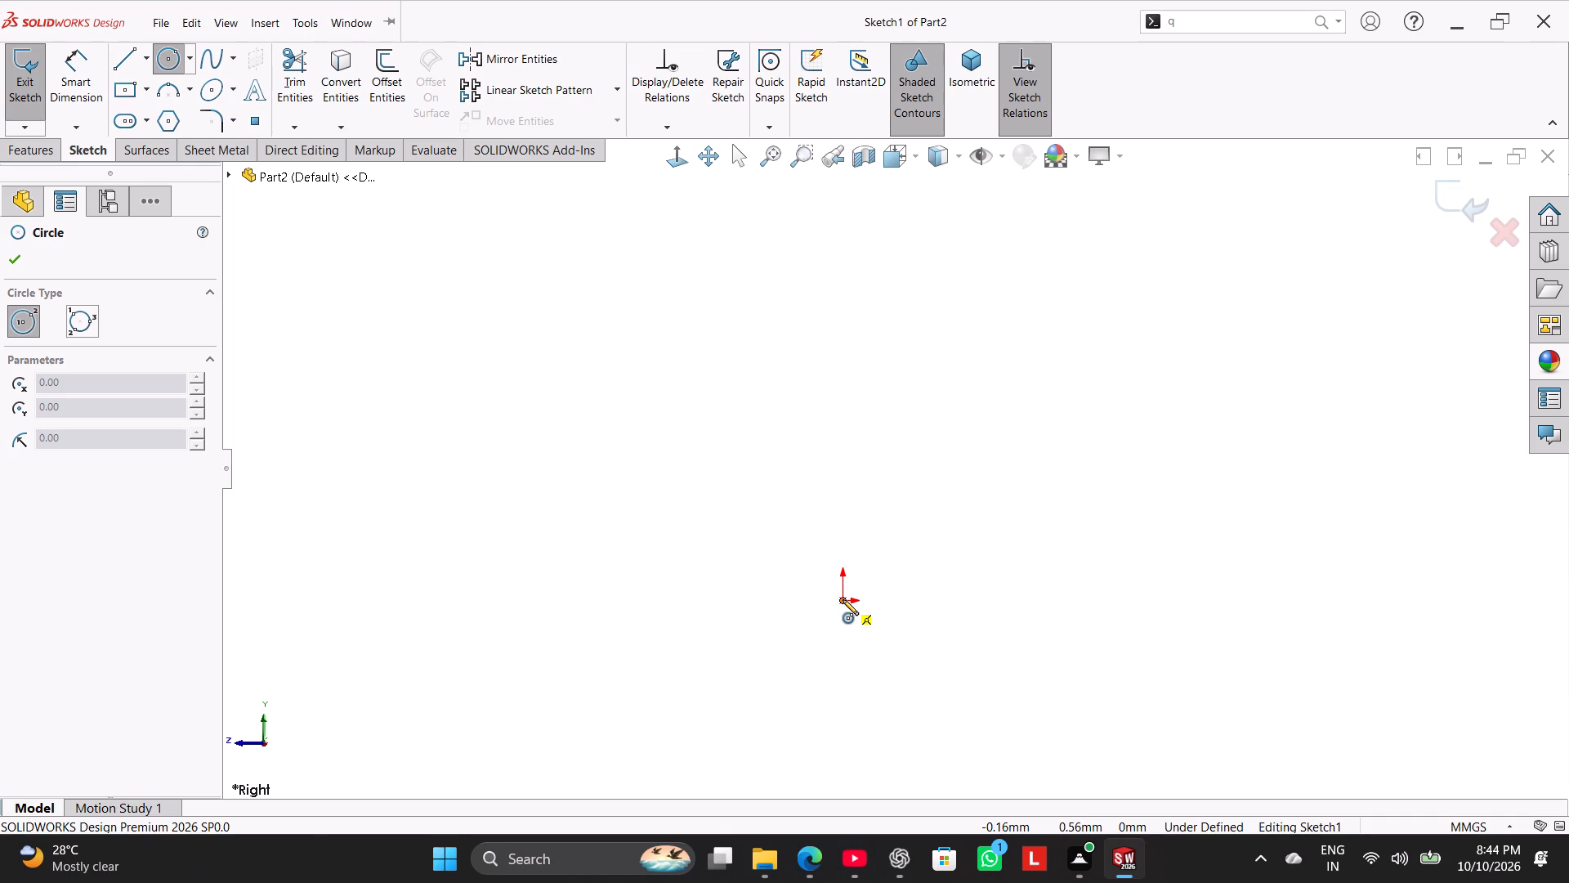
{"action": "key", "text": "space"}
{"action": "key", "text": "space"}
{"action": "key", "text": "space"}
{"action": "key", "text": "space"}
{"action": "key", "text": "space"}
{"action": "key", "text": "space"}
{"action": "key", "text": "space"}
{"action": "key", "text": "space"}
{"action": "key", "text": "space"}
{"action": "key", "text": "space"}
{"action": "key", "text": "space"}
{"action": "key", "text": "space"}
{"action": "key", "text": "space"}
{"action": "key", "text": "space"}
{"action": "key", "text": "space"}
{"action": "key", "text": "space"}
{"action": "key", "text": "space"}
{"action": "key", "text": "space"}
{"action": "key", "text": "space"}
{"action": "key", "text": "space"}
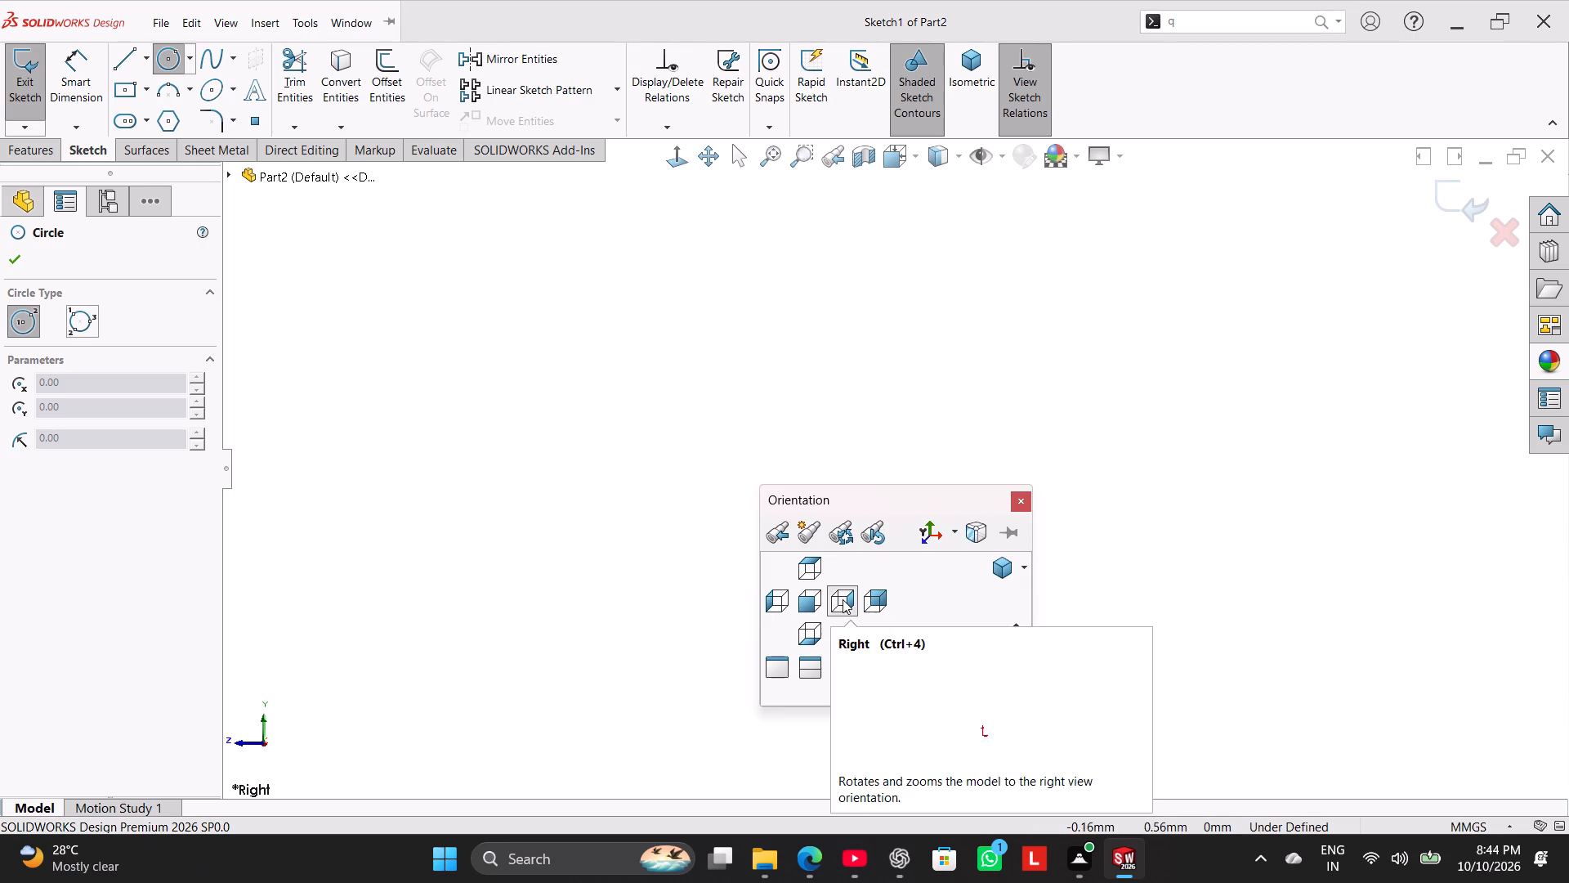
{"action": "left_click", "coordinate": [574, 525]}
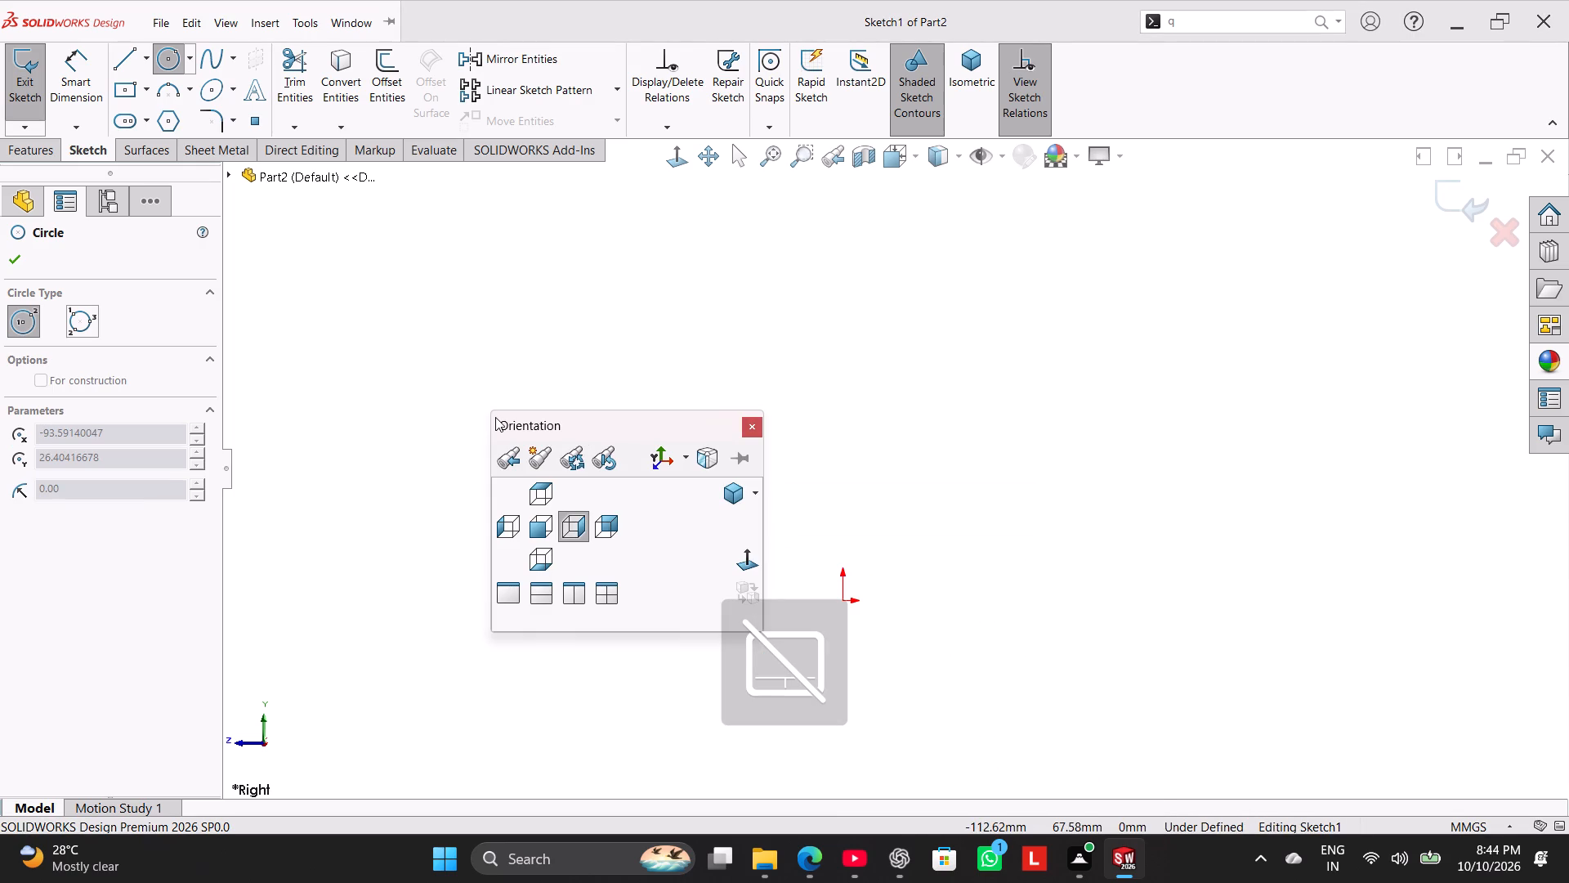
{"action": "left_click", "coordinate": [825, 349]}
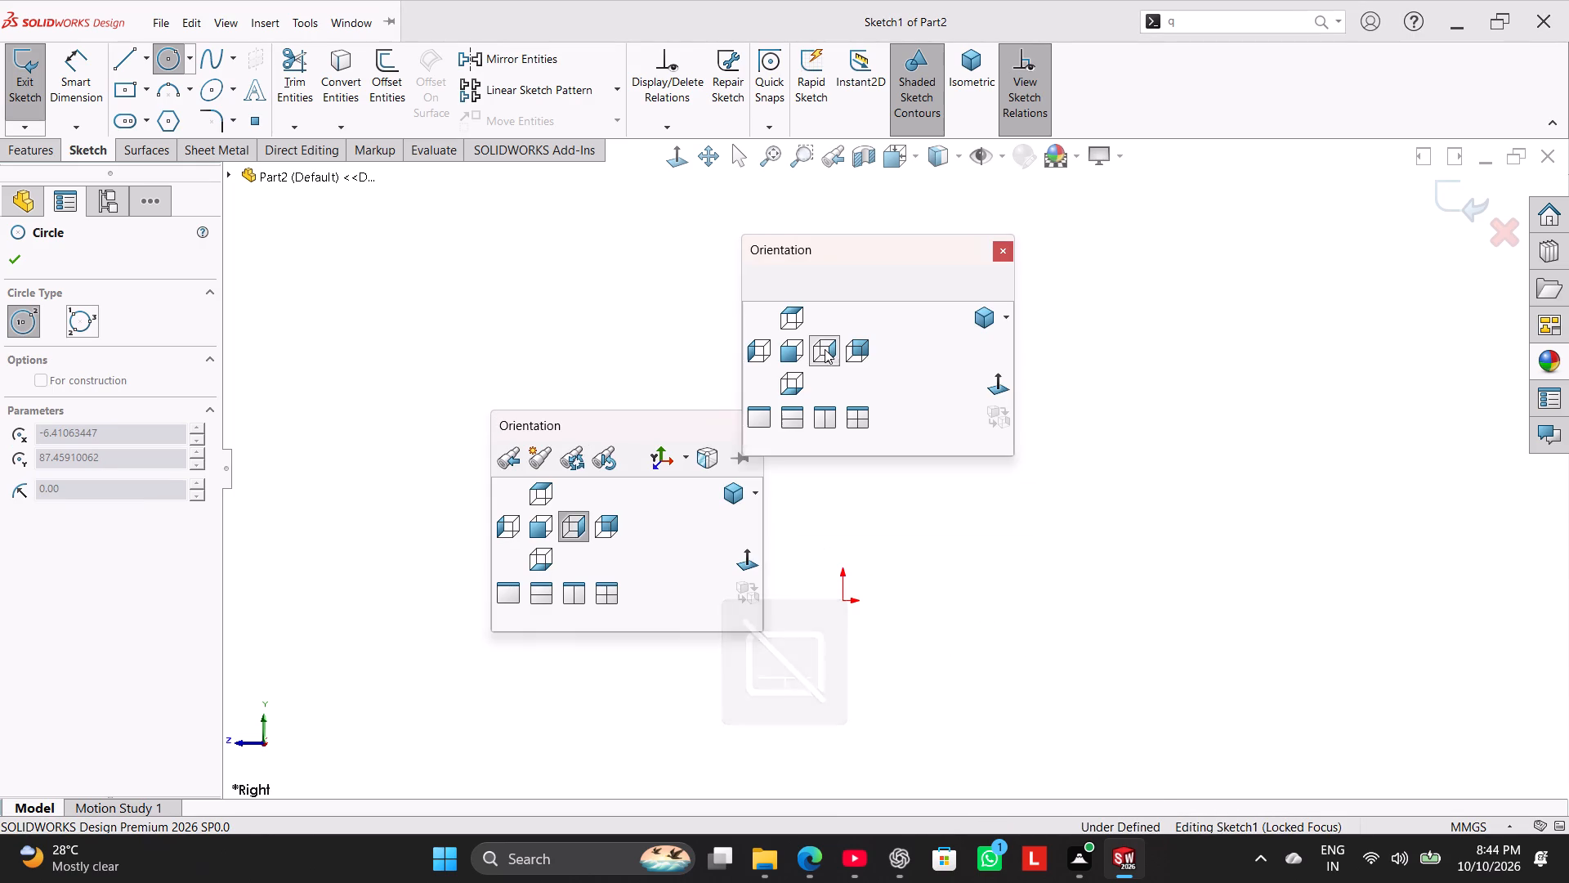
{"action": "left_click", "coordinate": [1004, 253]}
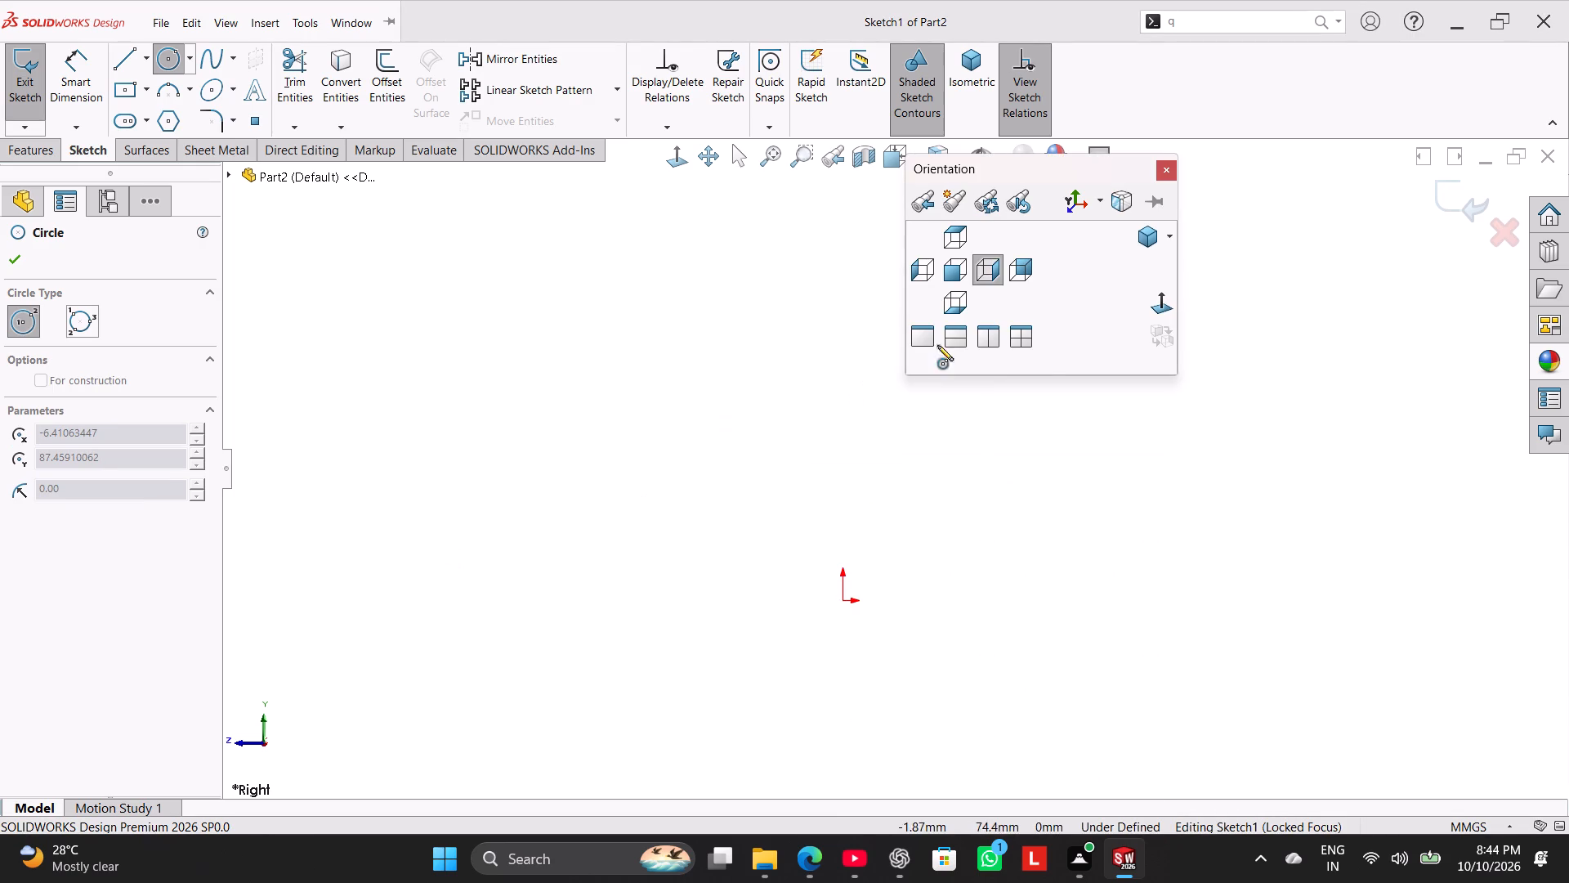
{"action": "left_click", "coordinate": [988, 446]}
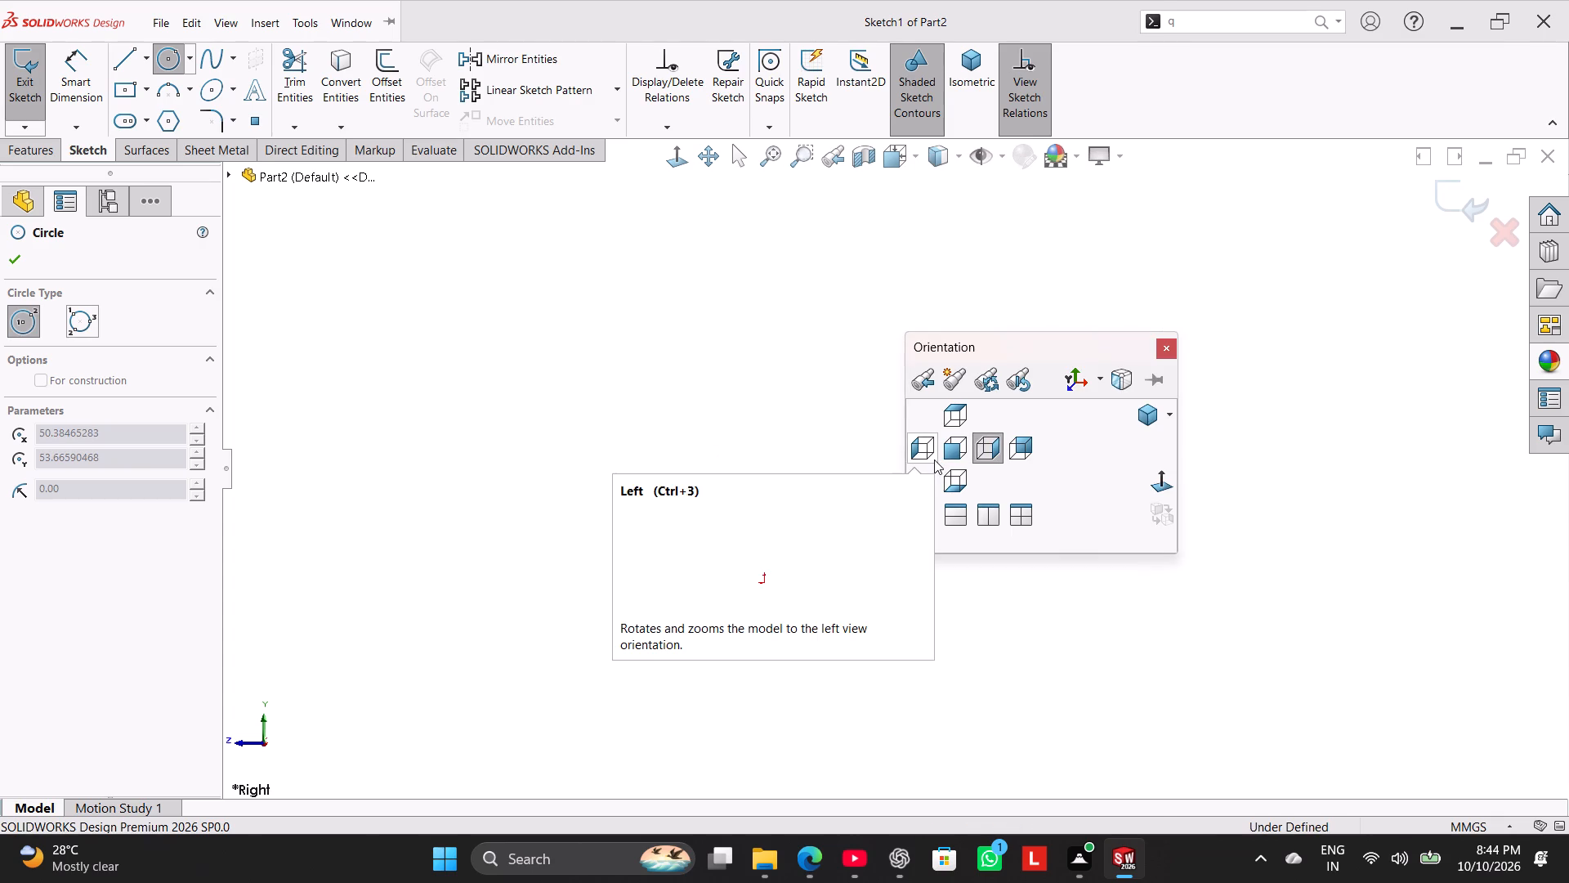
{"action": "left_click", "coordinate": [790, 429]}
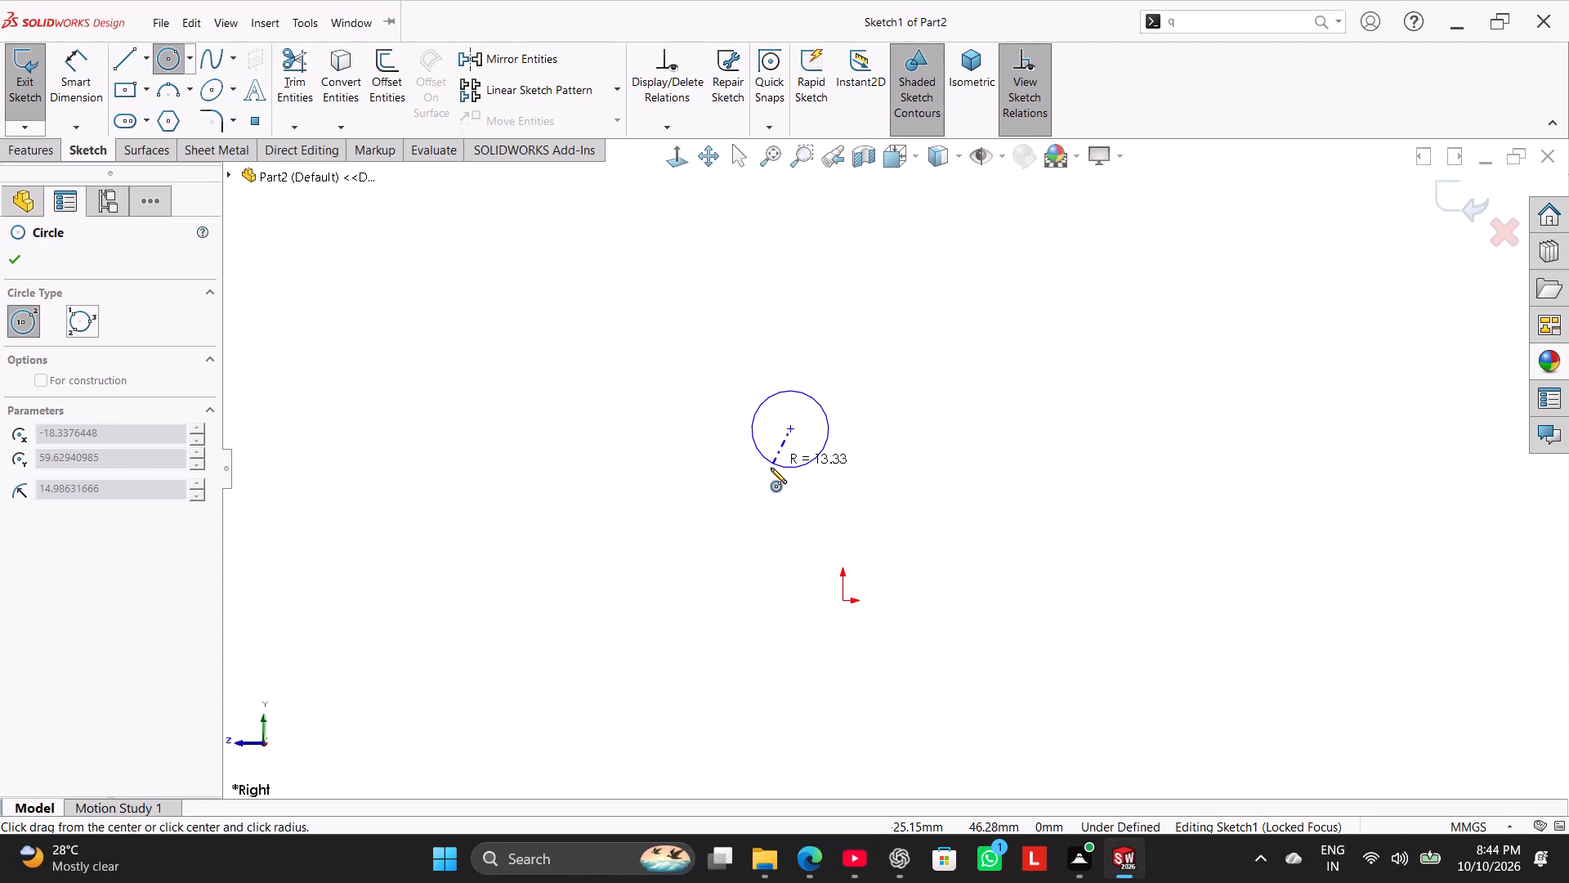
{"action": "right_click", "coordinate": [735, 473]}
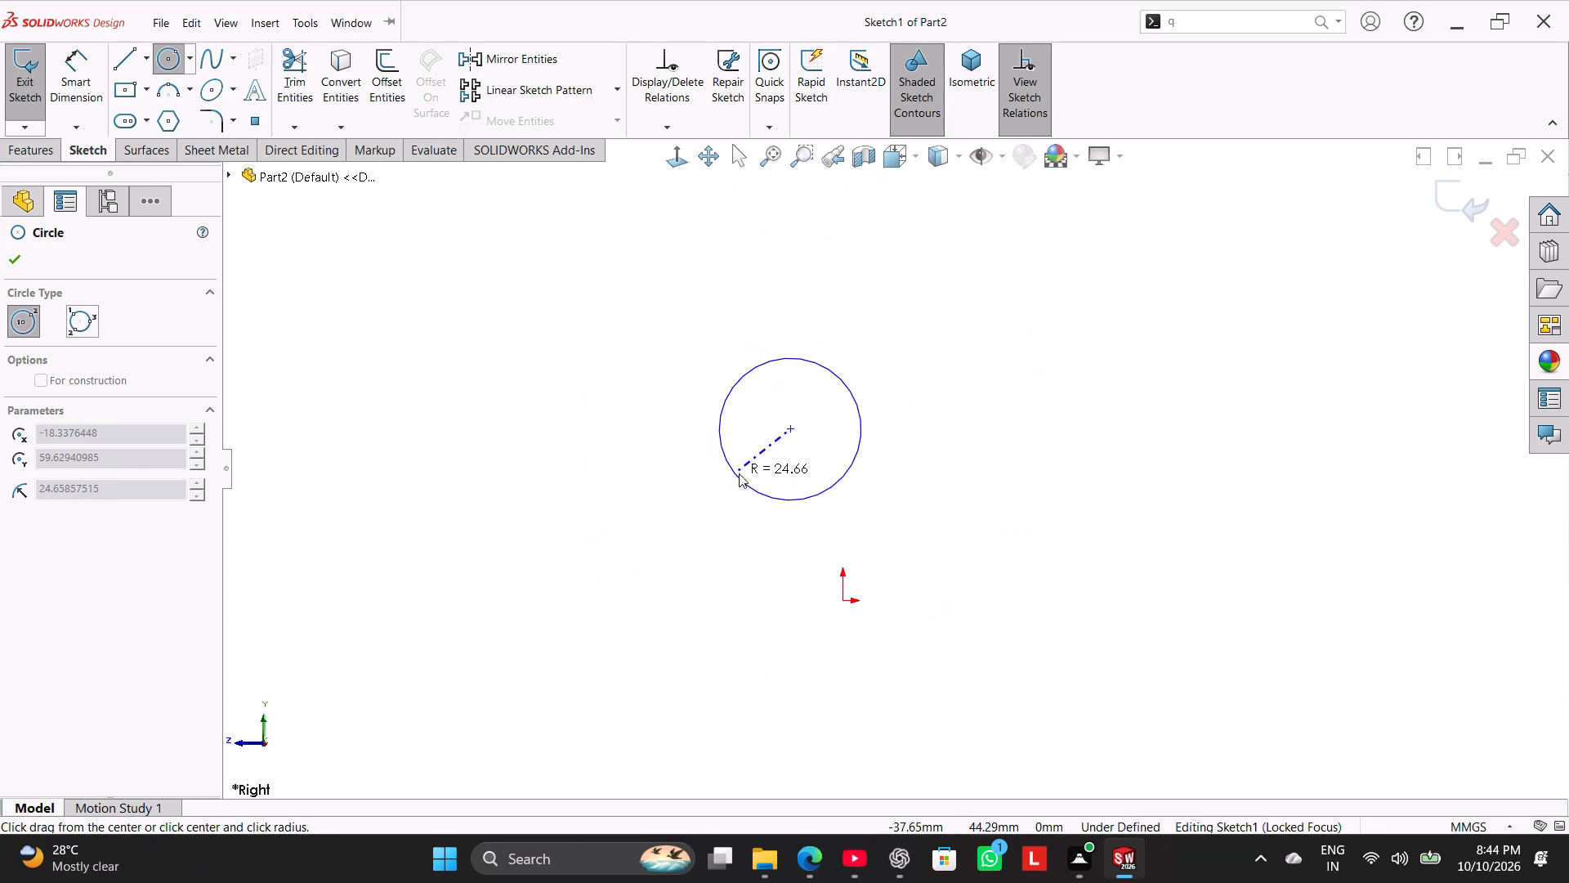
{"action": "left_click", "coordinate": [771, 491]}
Draw a circle of about 56.5 mm radius centred on the origin and exit the sketch.
{"action": "right_click_drag", "start_coordinate": [569, 506], "coordinate": [633, 406]}
{"action": "right_click_drag", "start_coordinate": [645, 495], "coordinate": [650, 388]}
{"action": "left_click", "coordinate": [844, 601]}
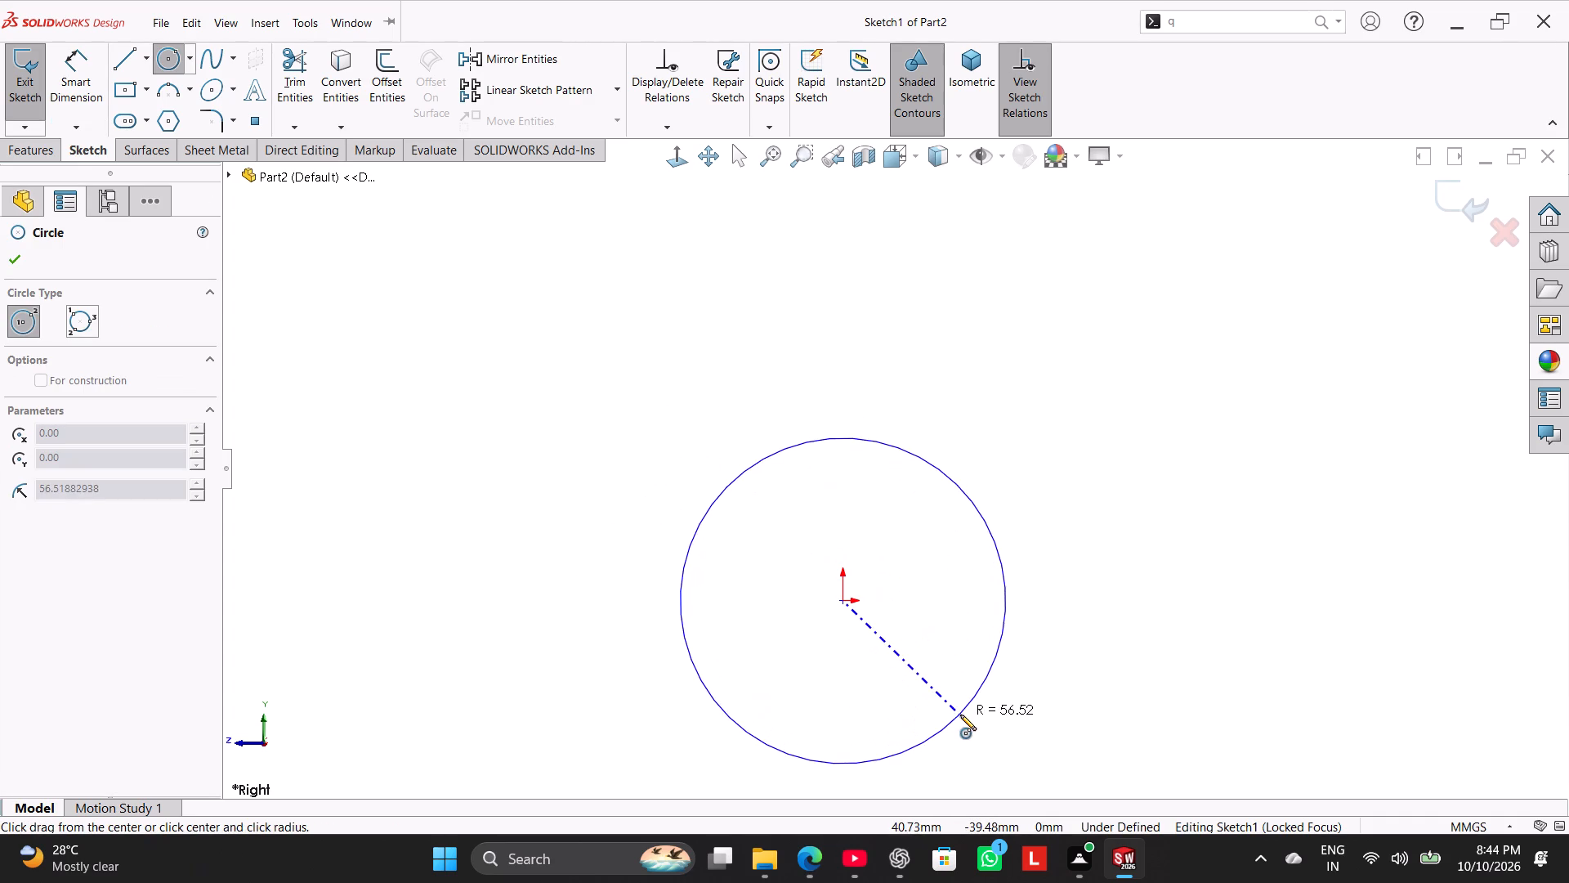
{"action": "left_click", "coordinate": [960, 715]}
{"action": "right_click", "coordinate": [987, 383]}
{"action": "left_click", "coordinate": [1016, 397]}
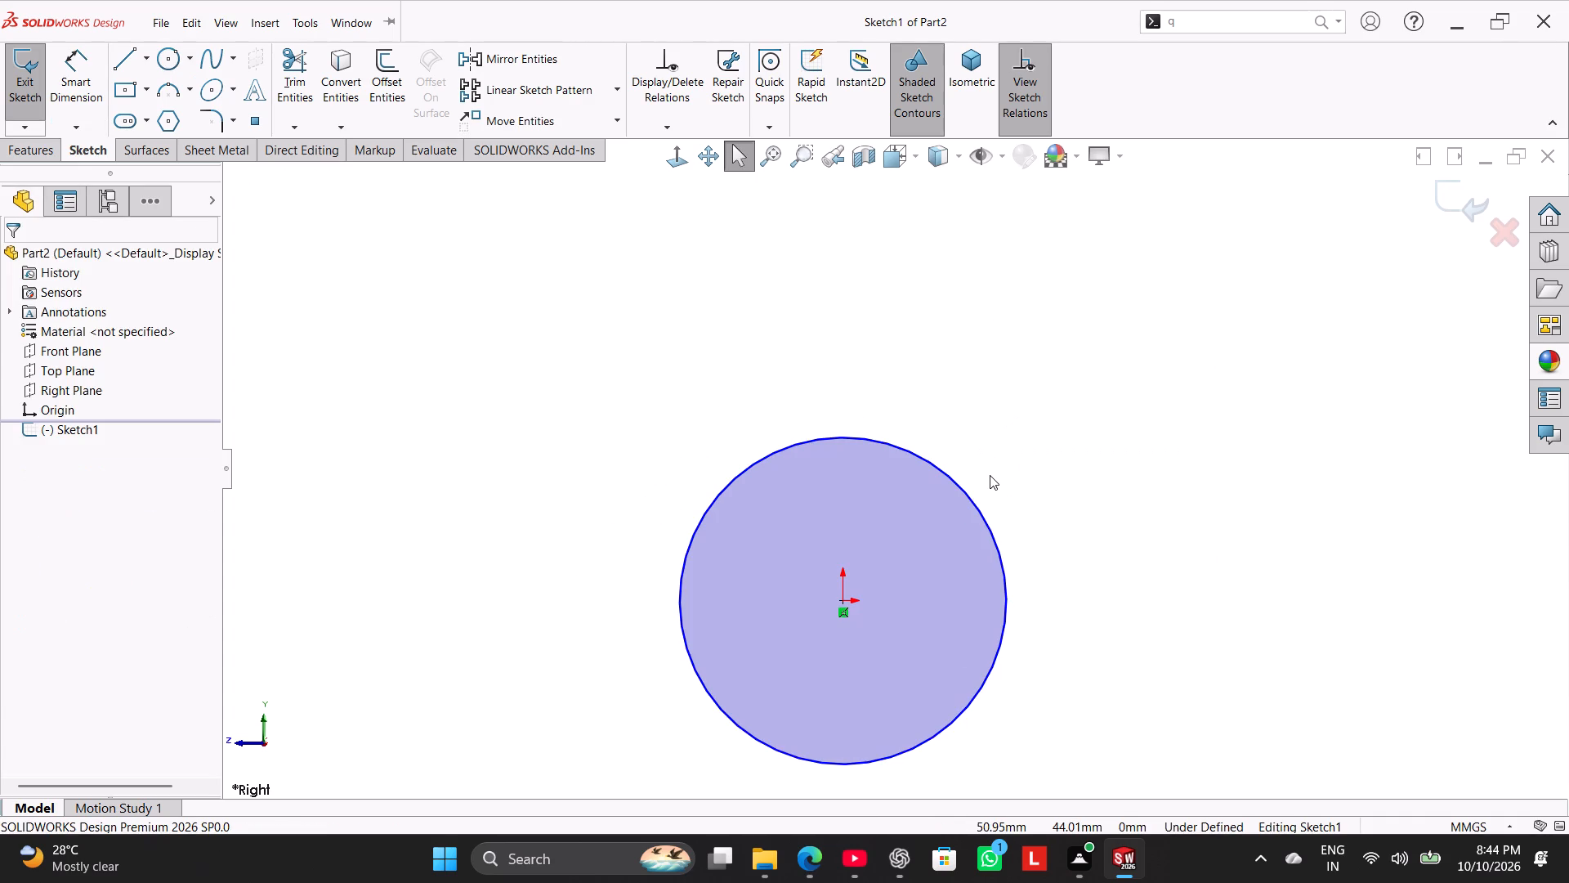
{"action": "scroll", "coordinate": [867, 369], "scroll_direction": "up", "scroll_amount": 4}
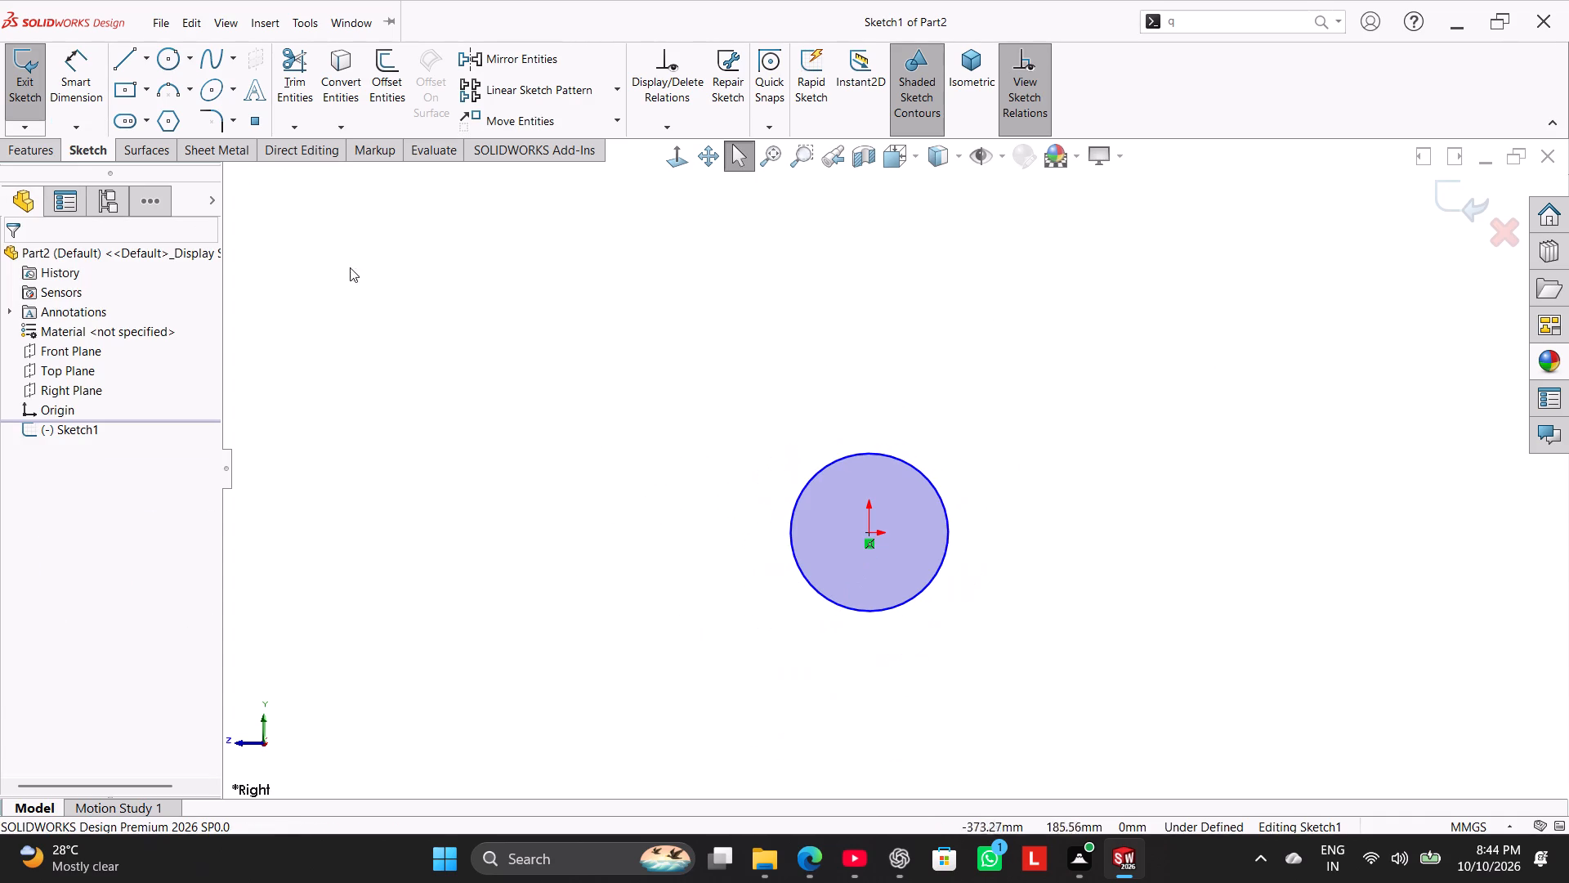
{"action": "right_click_drag", "start_coordinate": [366, 290], "coordinate": [418, 204]}
{"action": "right_click_drag", "start_coordinate": [597, 508], "coordinate": [603, 247]}
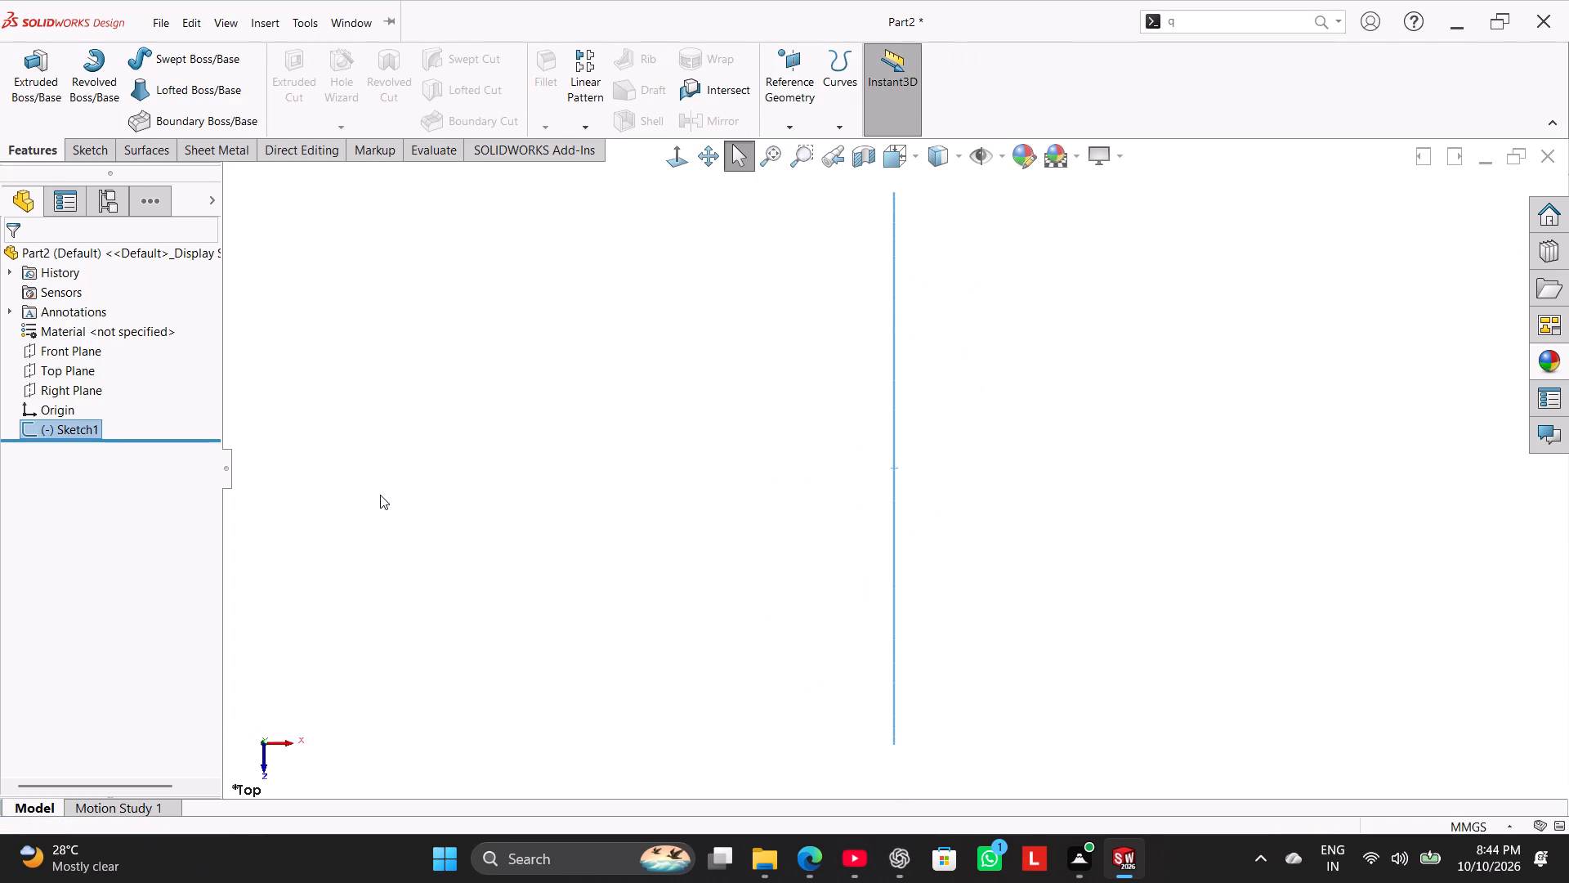
{"action": "key", "text": "ctrl+1"}
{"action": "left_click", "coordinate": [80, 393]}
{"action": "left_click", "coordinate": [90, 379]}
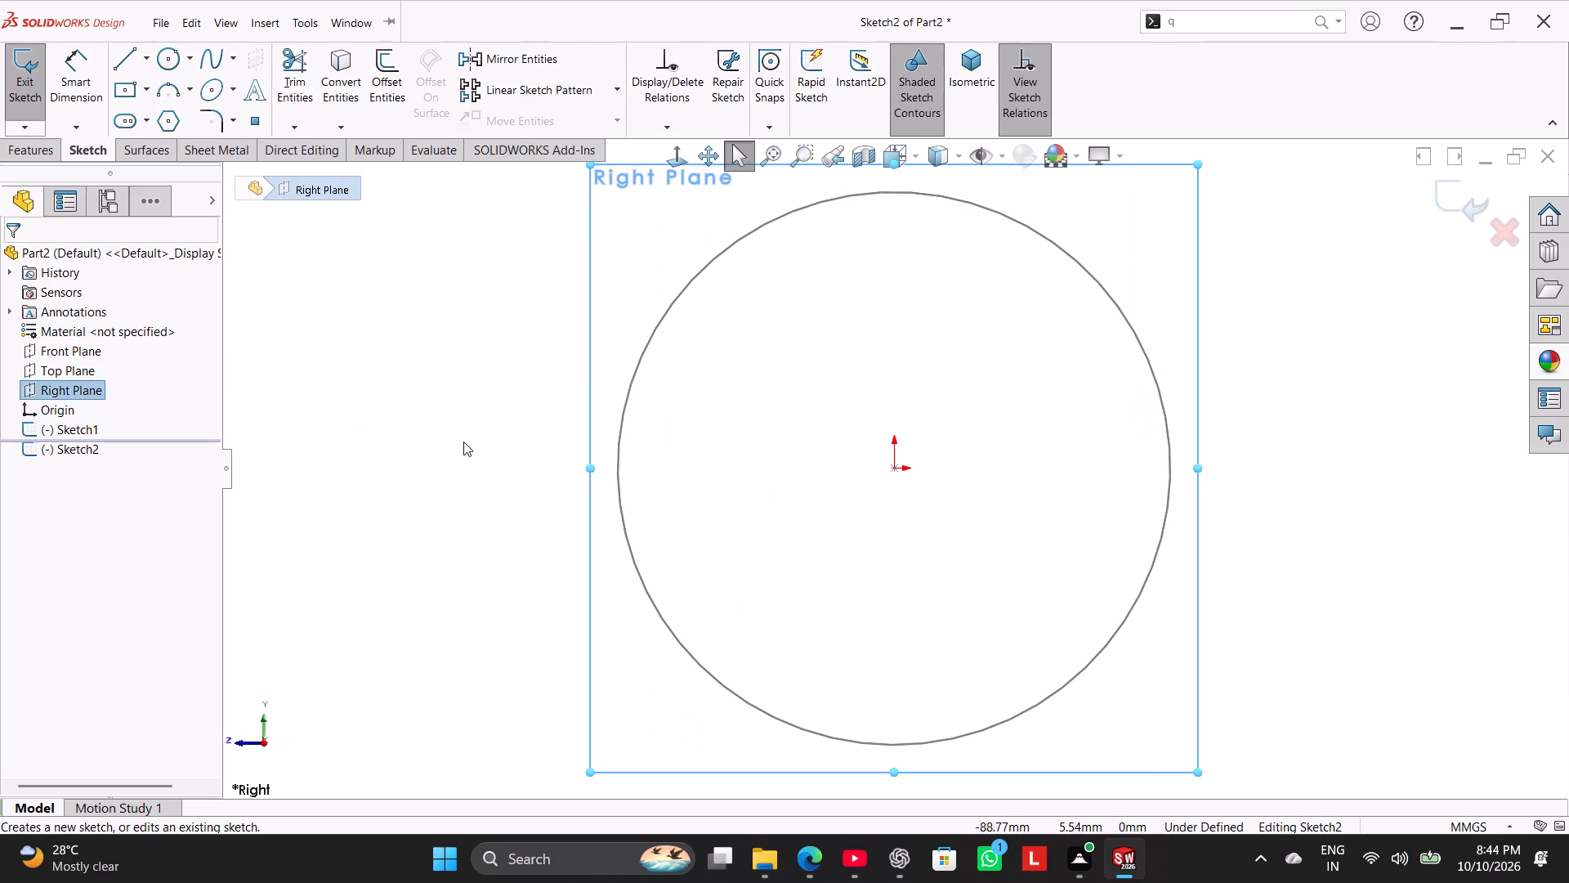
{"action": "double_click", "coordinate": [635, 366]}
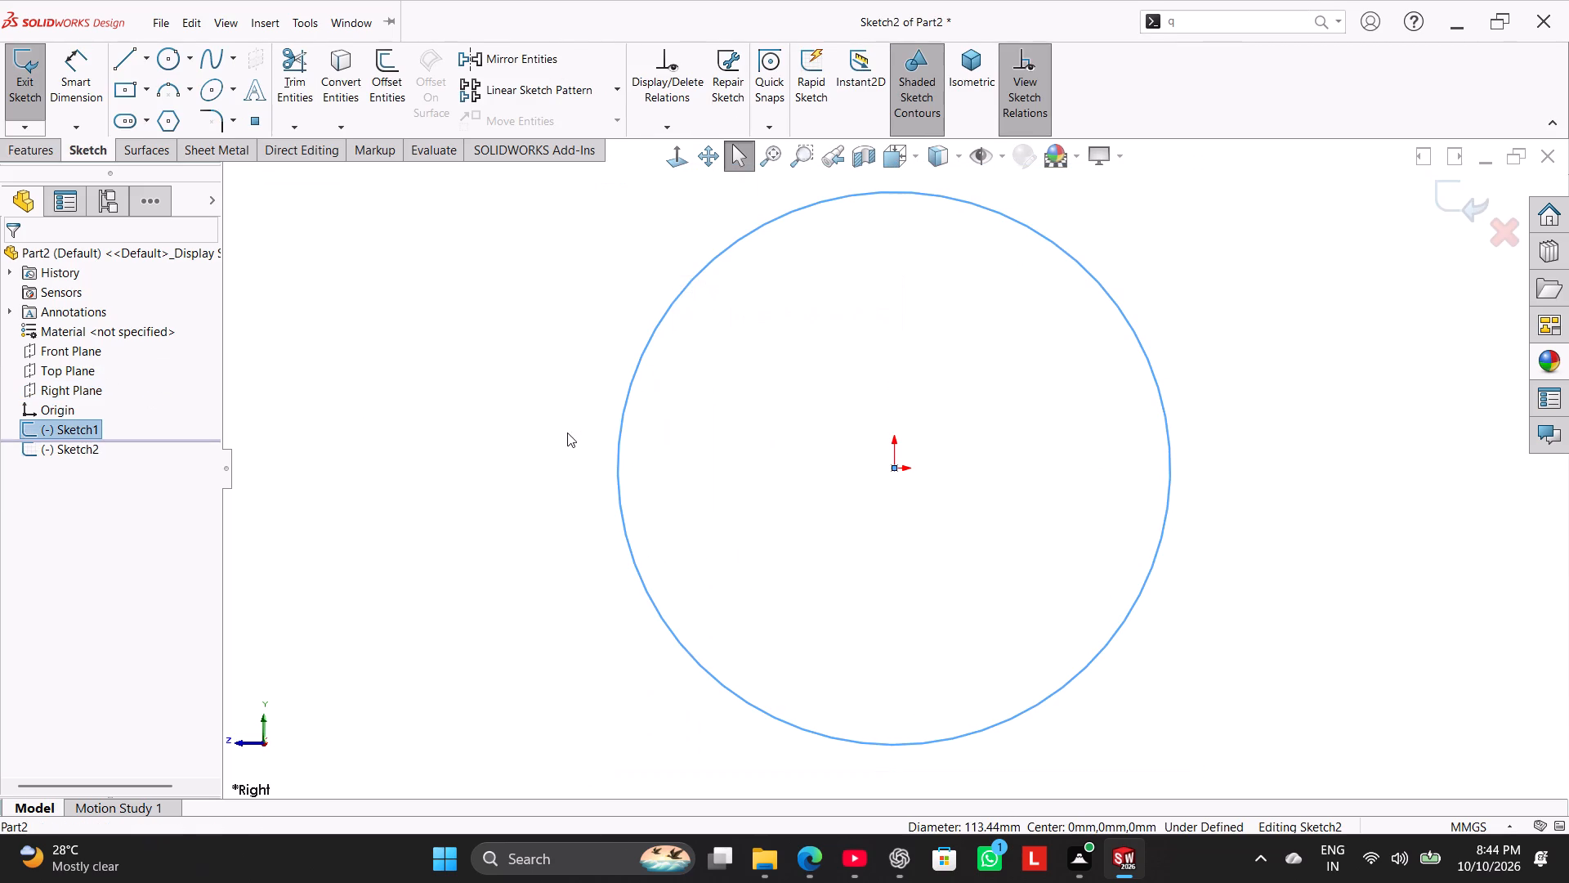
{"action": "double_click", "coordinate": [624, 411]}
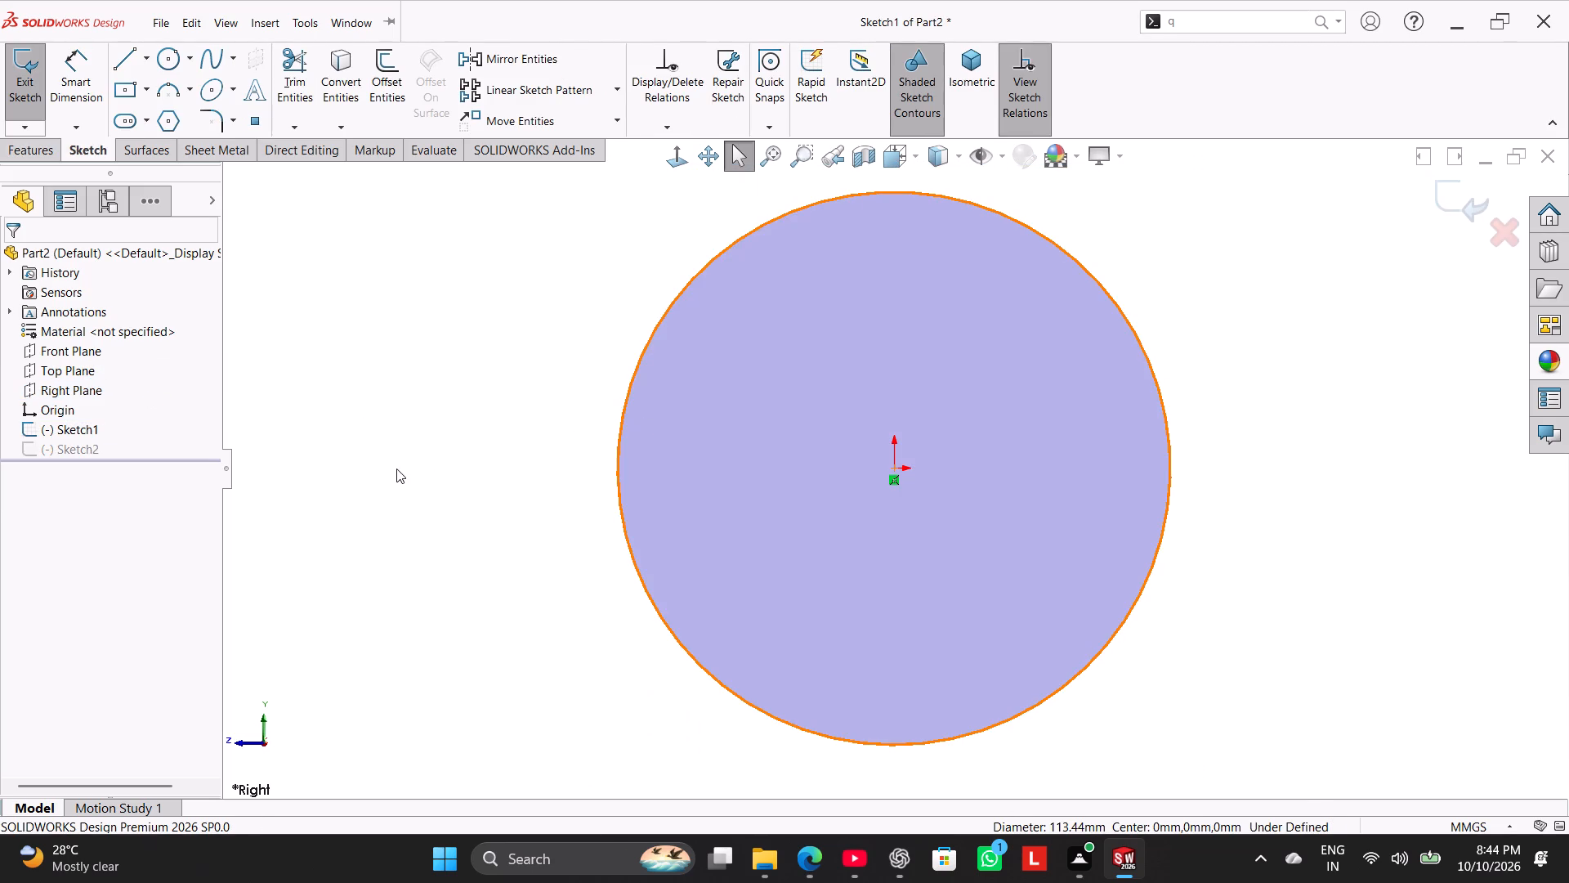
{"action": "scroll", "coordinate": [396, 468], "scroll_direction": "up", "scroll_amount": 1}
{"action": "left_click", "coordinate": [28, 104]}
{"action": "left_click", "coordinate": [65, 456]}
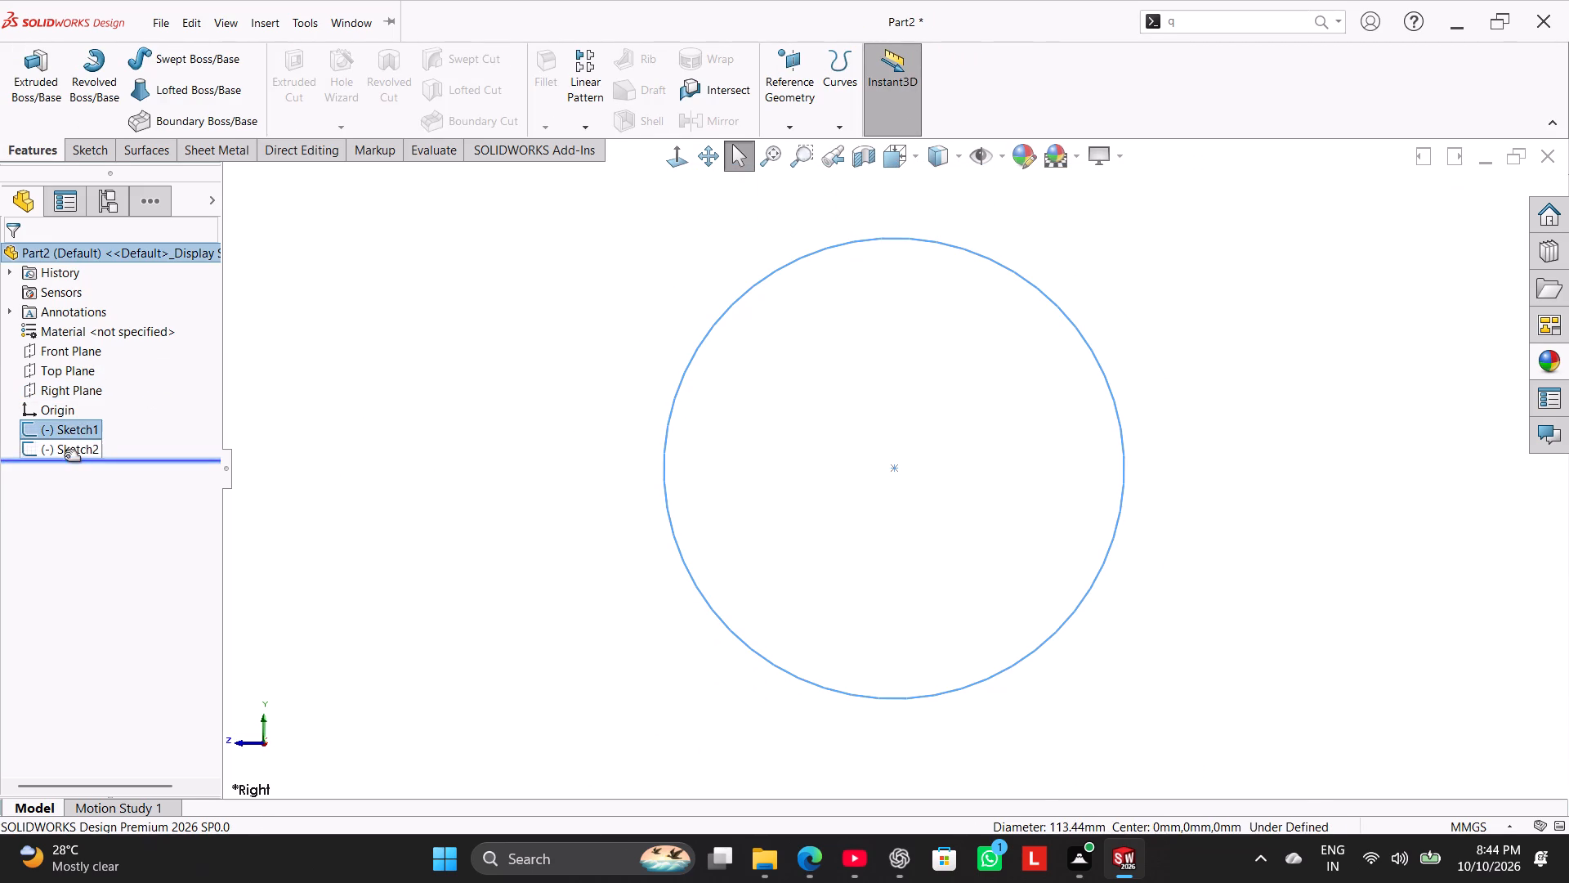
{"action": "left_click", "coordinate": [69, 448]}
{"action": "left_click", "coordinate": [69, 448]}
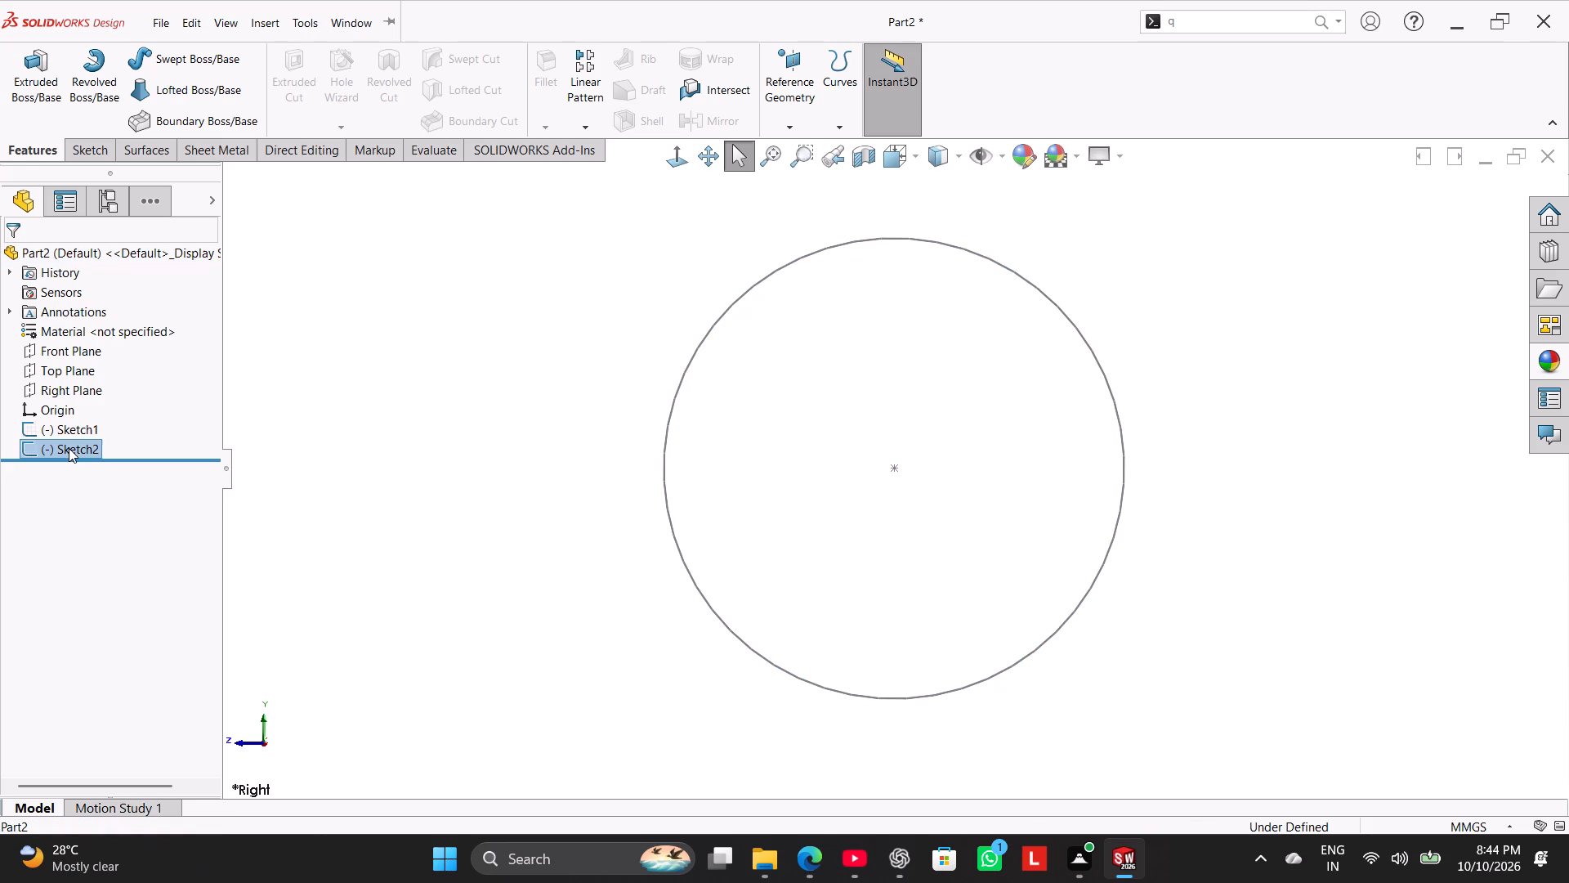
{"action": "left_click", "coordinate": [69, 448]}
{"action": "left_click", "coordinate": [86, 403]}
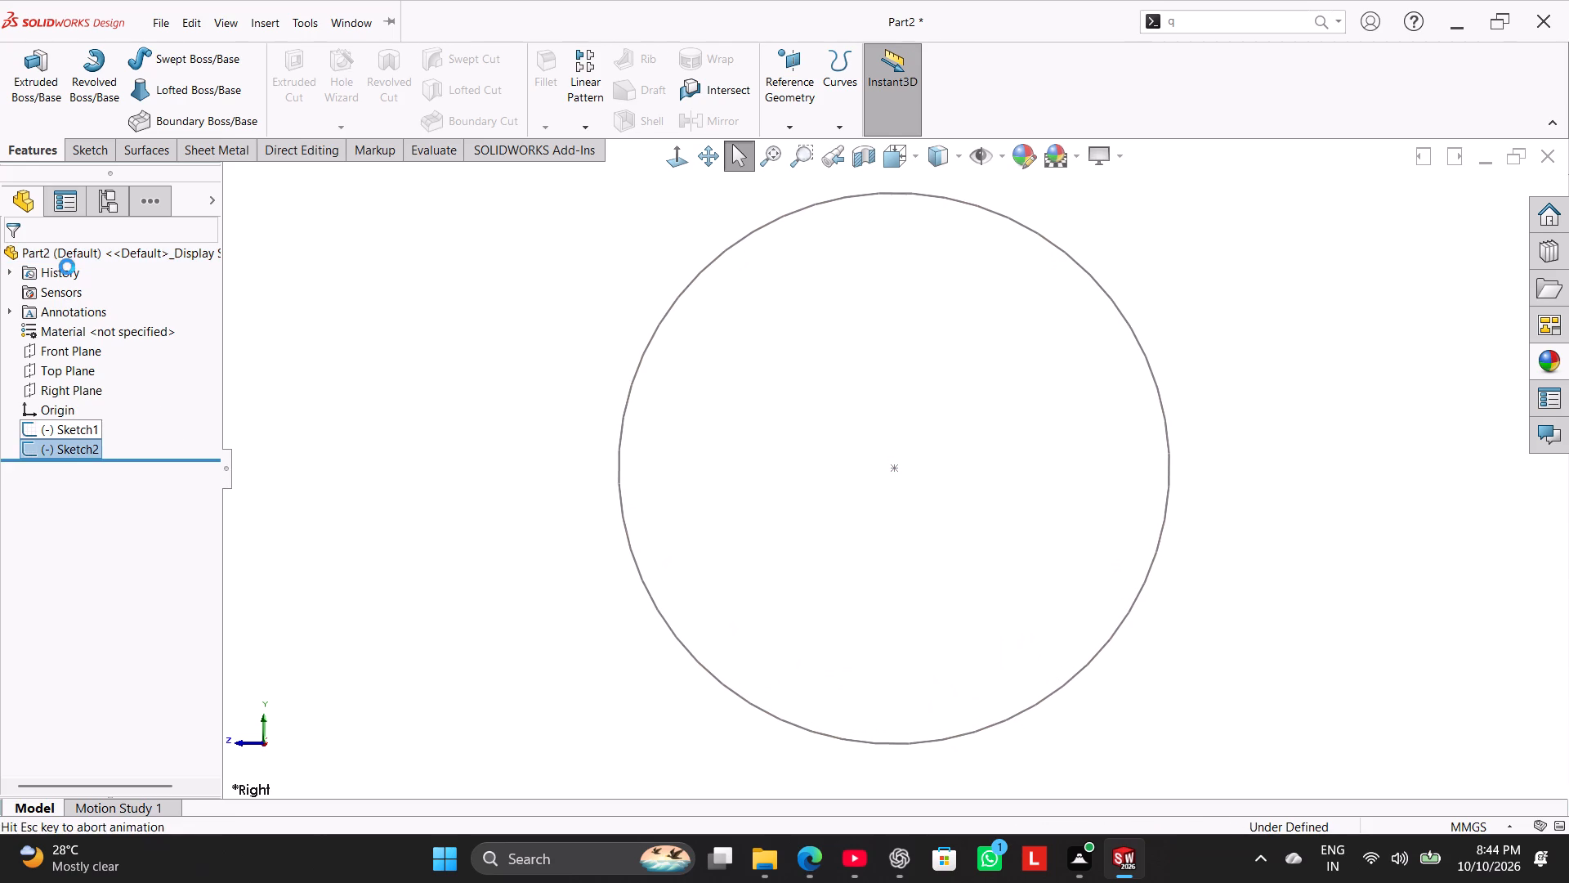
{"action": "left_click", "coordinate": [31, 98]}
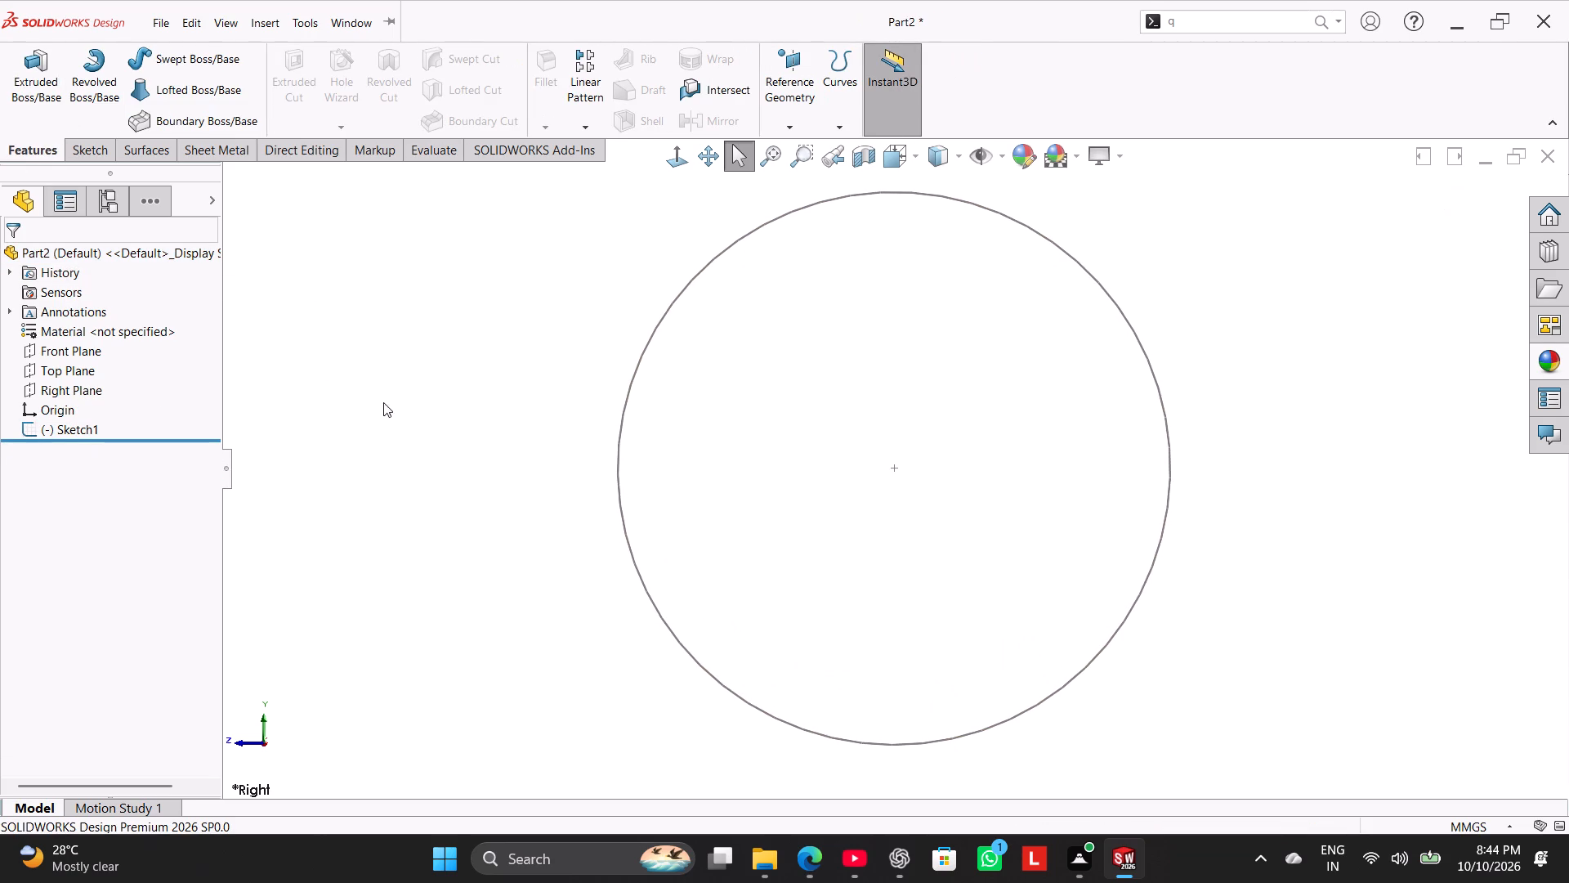
Reopen Sketch1 and draw a second circle of about 33 mm radius, centred about 163 mm above the origin.
{"action": "left_click", "coordinate": [83, 430]}
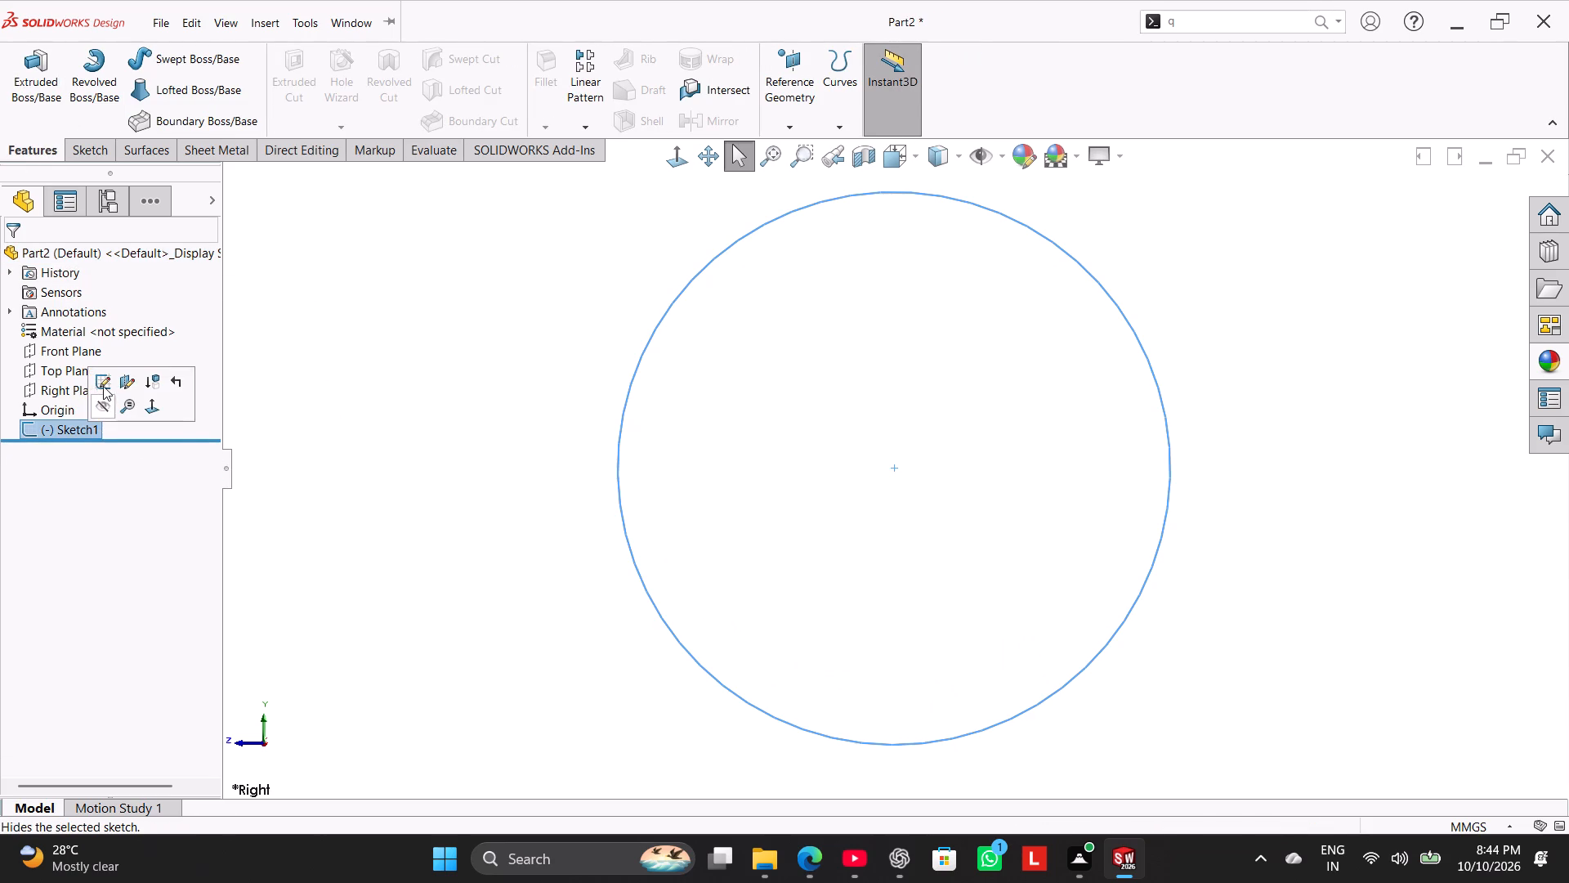
{"action": "left_click", "coordinate": [103, 386]}
{"action": "scroll", "coordinate": [831, 380], "scroll_direction": "up", "scroll_amount": 2}
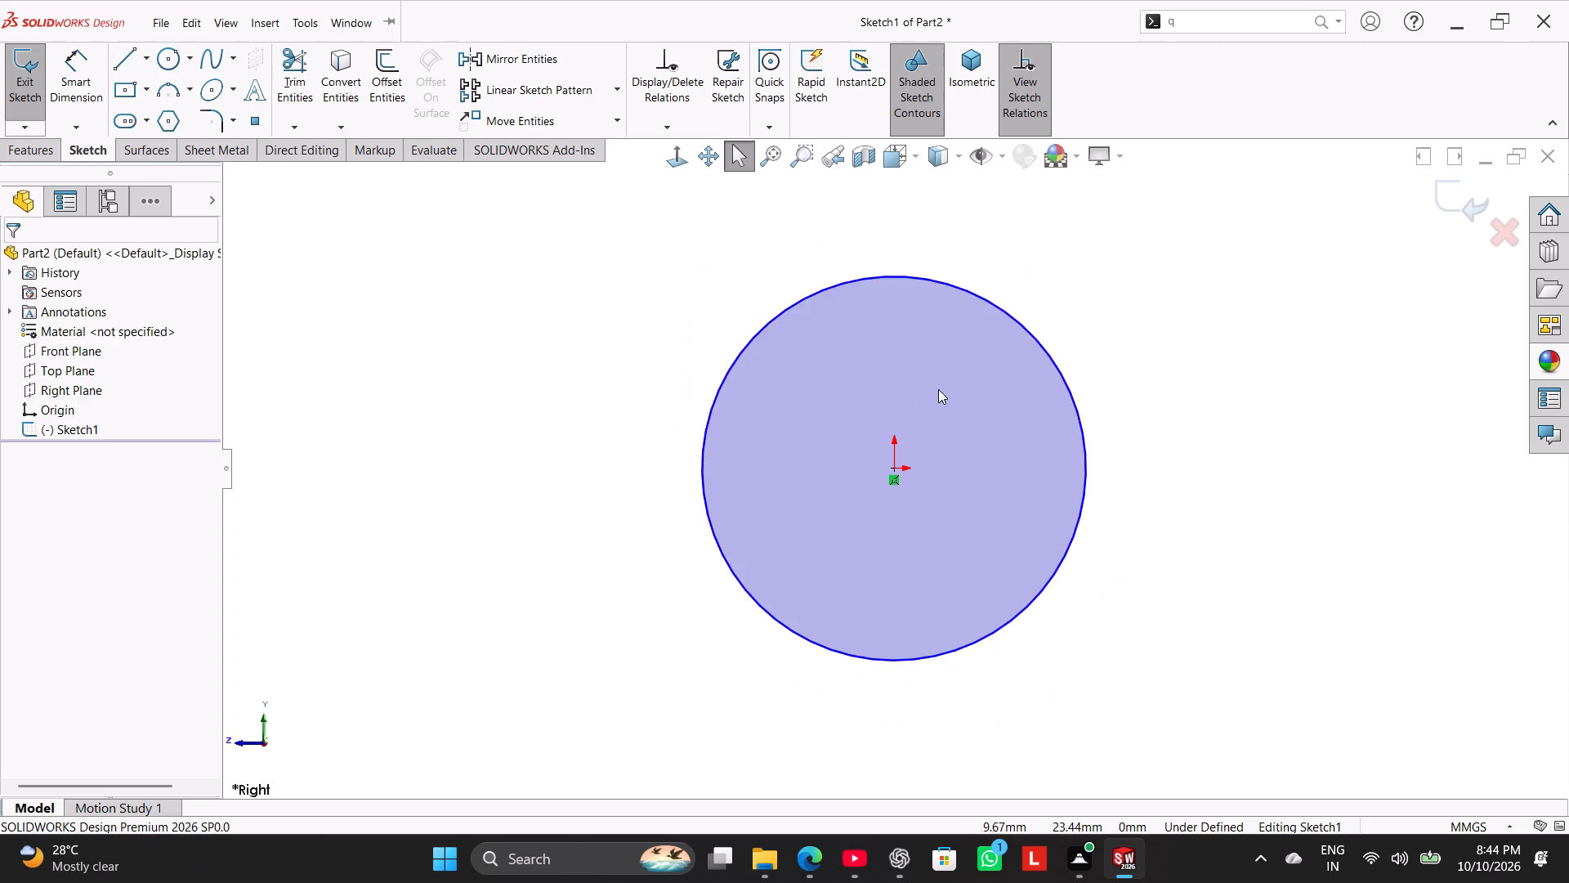
{"action": "scroll", "coordinate": [938, 389], "scroll_direction": "up", "scroll_amount": 3}
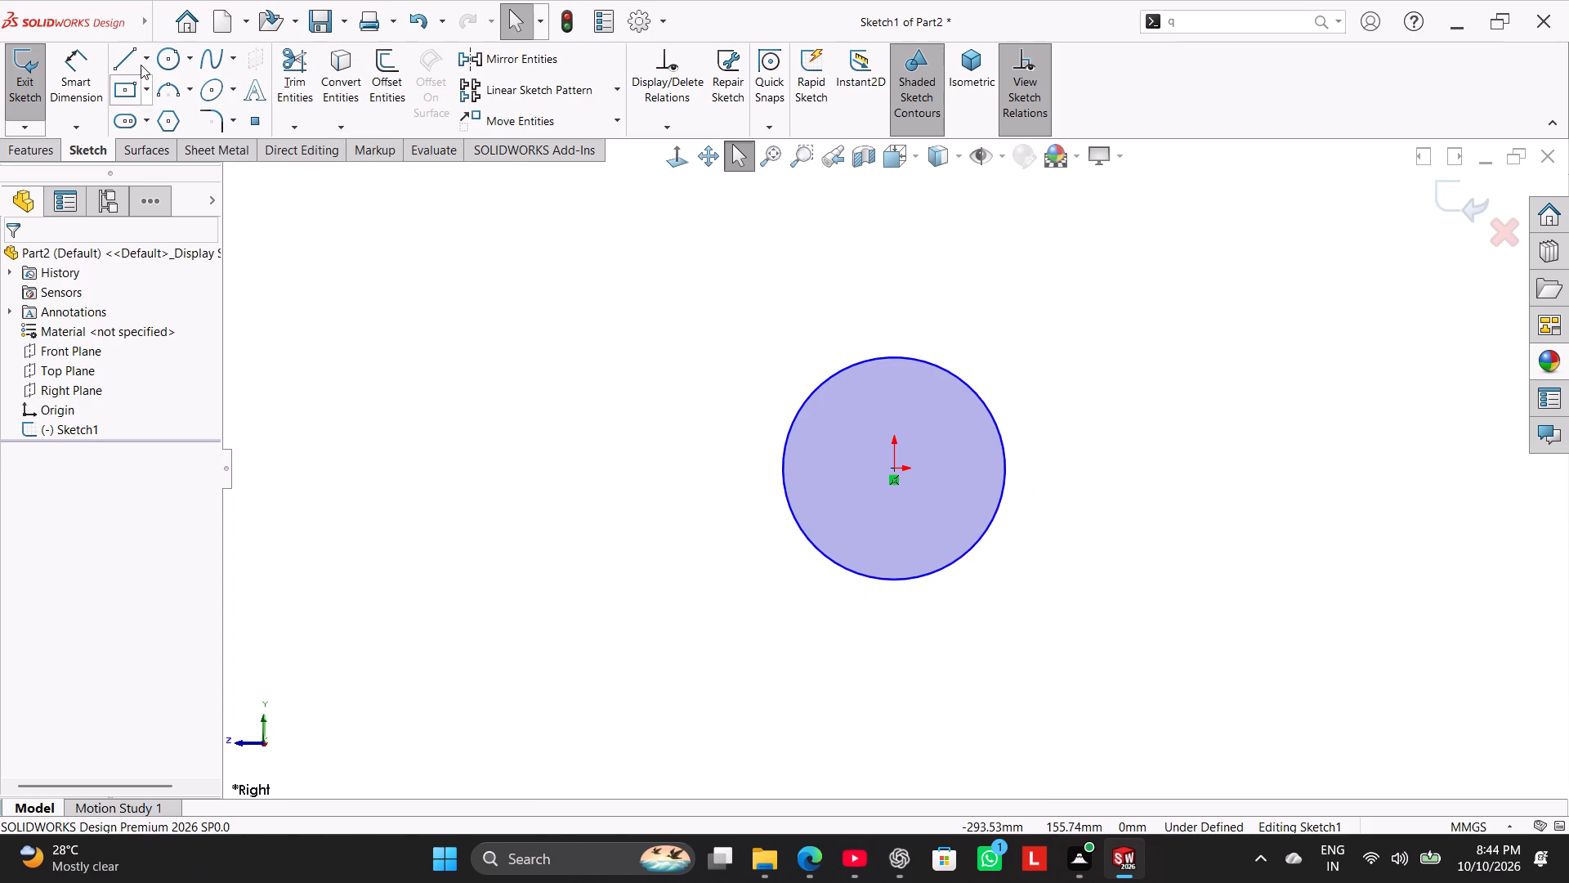
{"action": "left_click", "coordinate": [174, 63]}
{"action": "scroll", "coordinate": [941, 298], "scroll_direction": "up", "scroll_amount": 2}
{"action": "scroll", "coordinate": [948, 291], "scroll_direction": "down", "scroll_amount": 3}
{"action": "left_click", "coordinate": [875, 247]}
{"action": "left_click", "coordinate": [917, 313]}
{"action": "right_click", "coordinate": [1009, 267]}
{"action": "left_click", "coordinate": [1046, 277]}
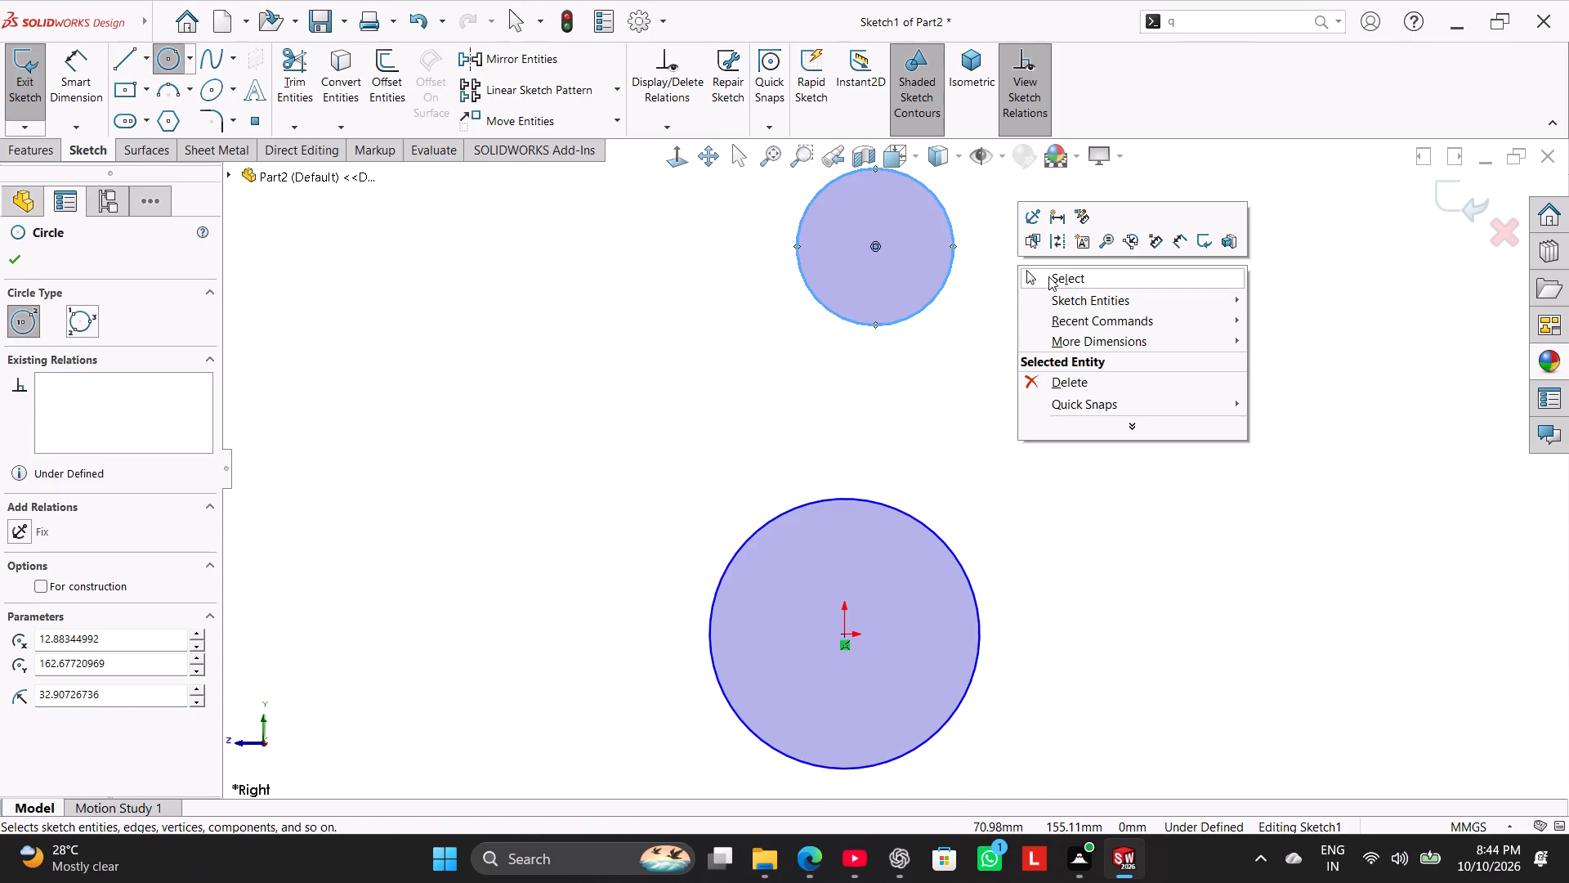
Draw a construction line from the centre of the upper circle to the origin.
{"action": "left_click_drag", "start_coordinate": [1048, 326], "coordinate": [969, 492]}
{"action": "right_click_drag", "start_coordinate": [1048, 327], "coordinate": [977, 456]}
{"action": "left_click", "coordinate": [1060, 338]}
{"action": "right_click", "coordinate": [1064, 336]}
{"action": "left_click", "coordinate": [1066, 338]}
{"action": "right_click", "coordinate": [1066, 343]}
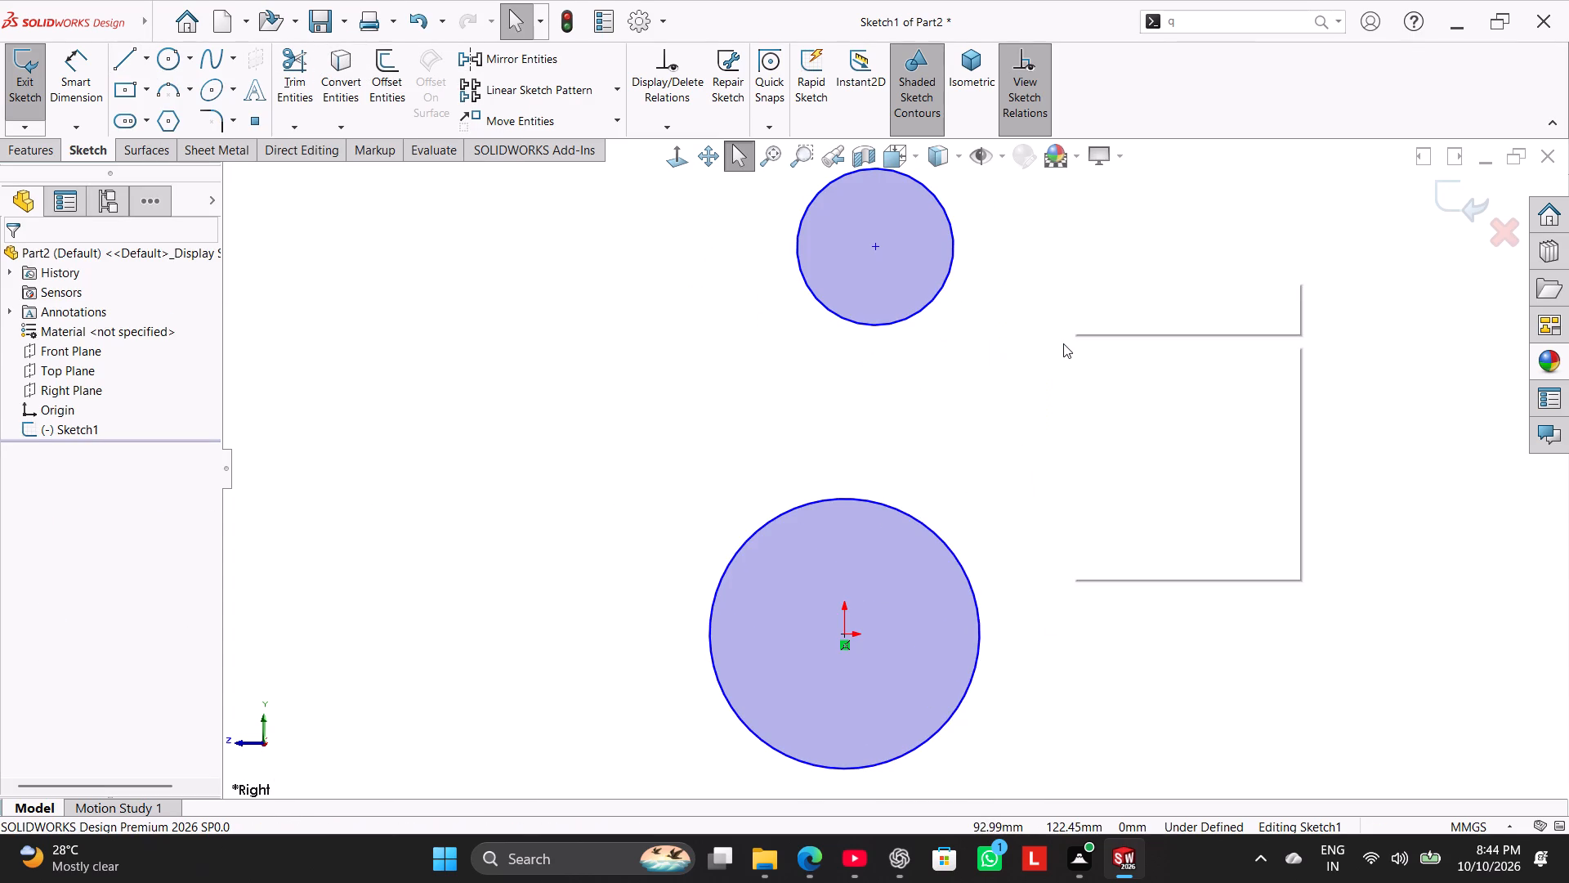
{"action": "left_click_drag", "start_coordinate": [1063, 343], "coordinate": [1016, 477]}
{"action": "right_click_drag", "start_coordinate": [1075, 334], "coordinate": [1023, 491]}
{"action": "right_click_drag", "start_coordinate": [1088, 332], "coordinate": [945, 455]}
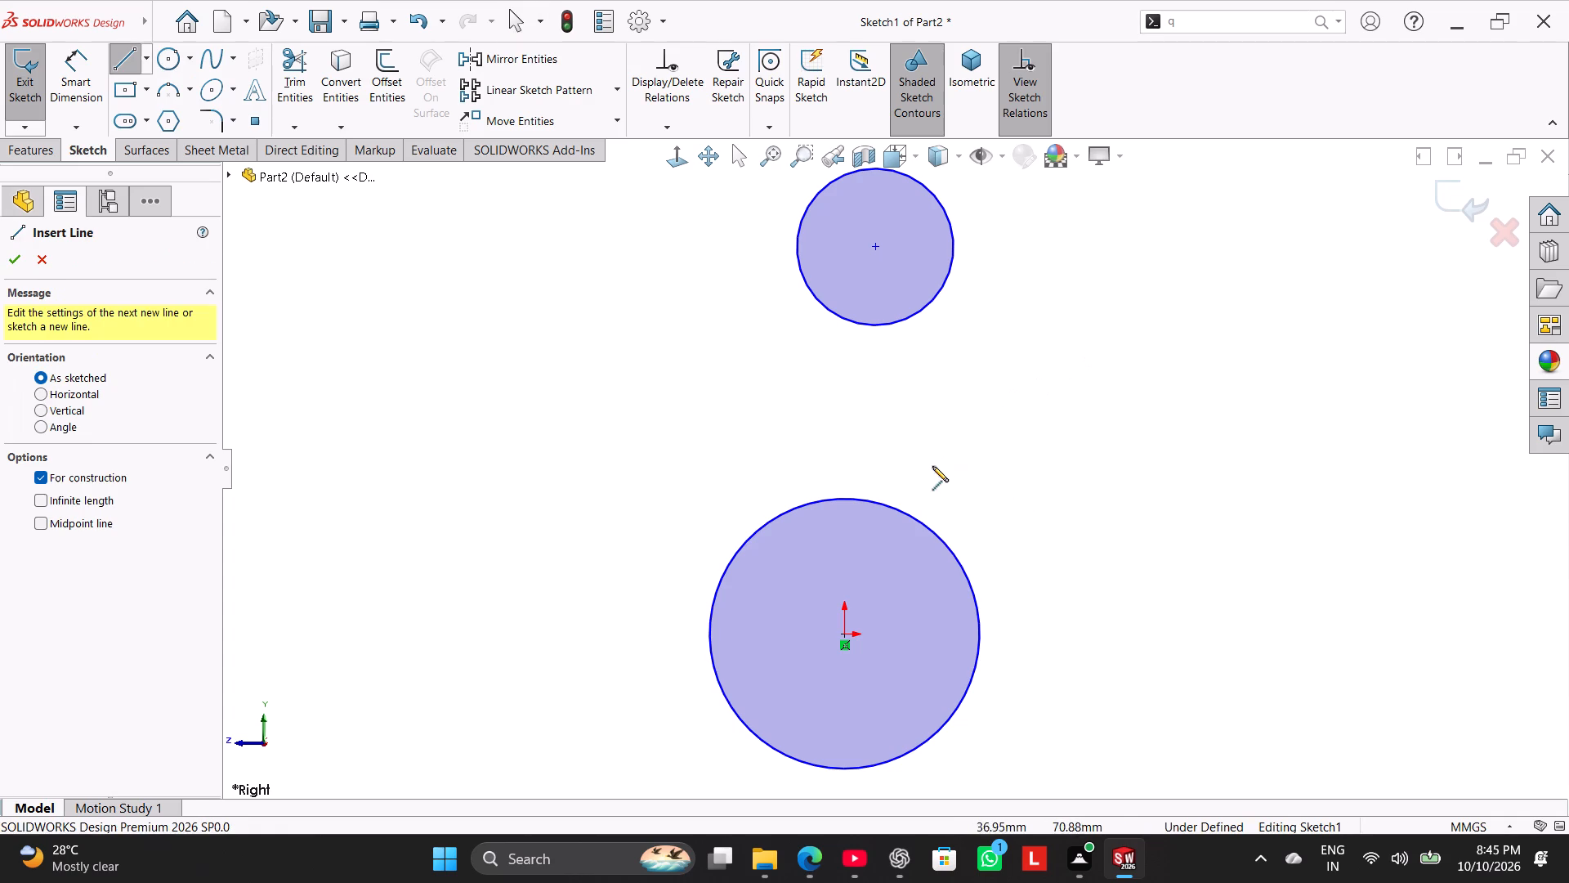
{"action": "left_click", "coordinate": [879, 249]}
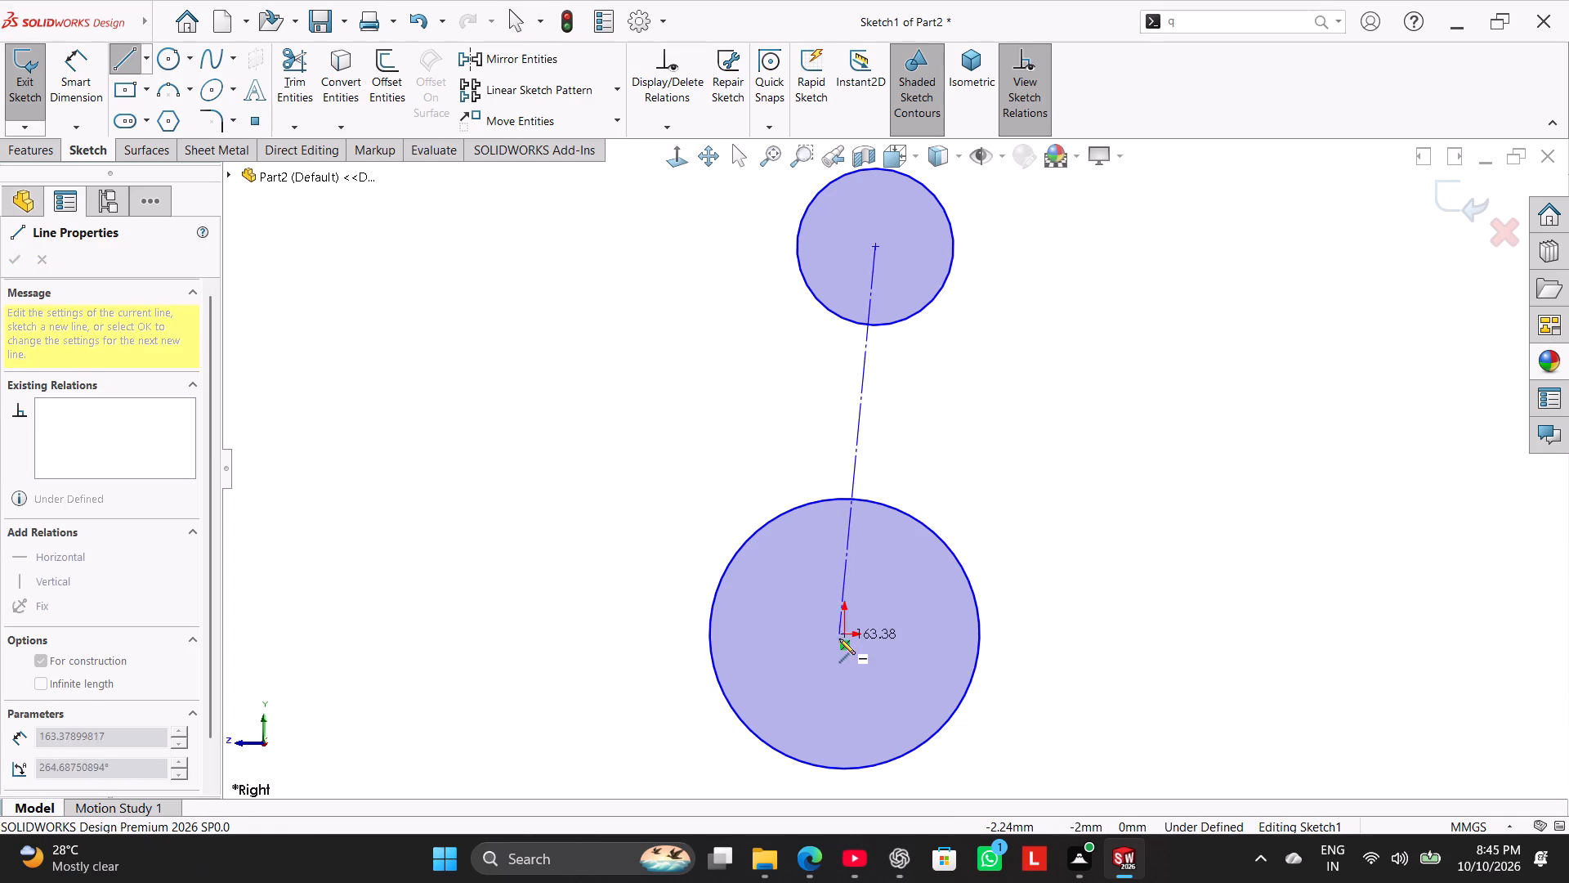
{"action": "left_click", "coordinate": [847, 639]}
{"action": "right_click_drag", "start_coordinate": [388, 429], "coordinate": [400, 428]}
{"action": "left_click", "coordinate": [488, 437]}
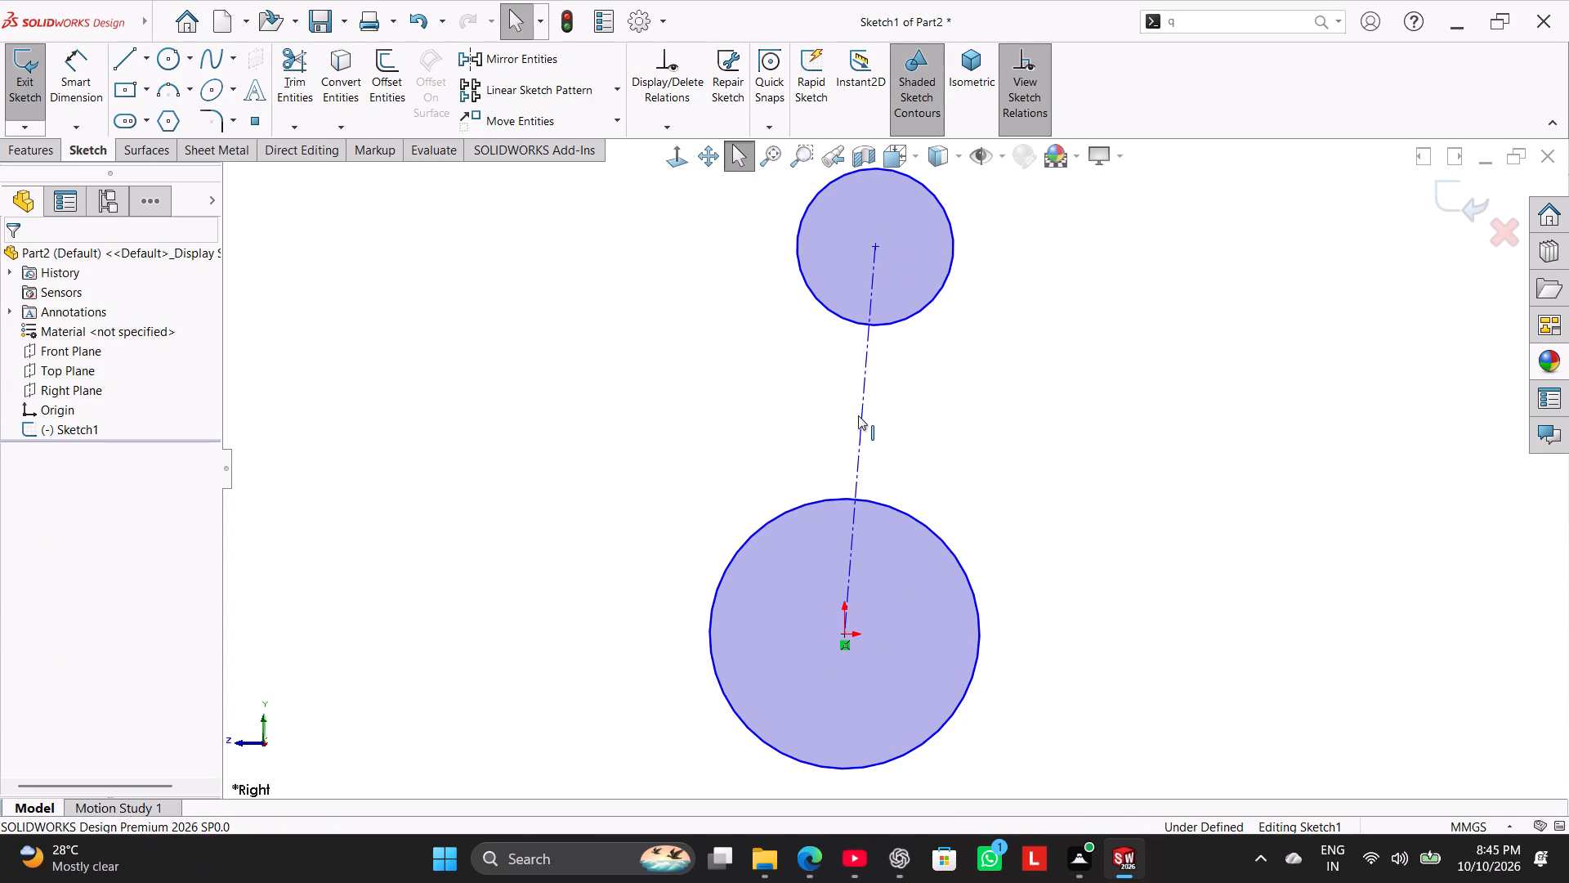
Add a vertical relation to the construction line joining the two circle centres.
{"action": "left_click", "coordinate": [861, 410]}
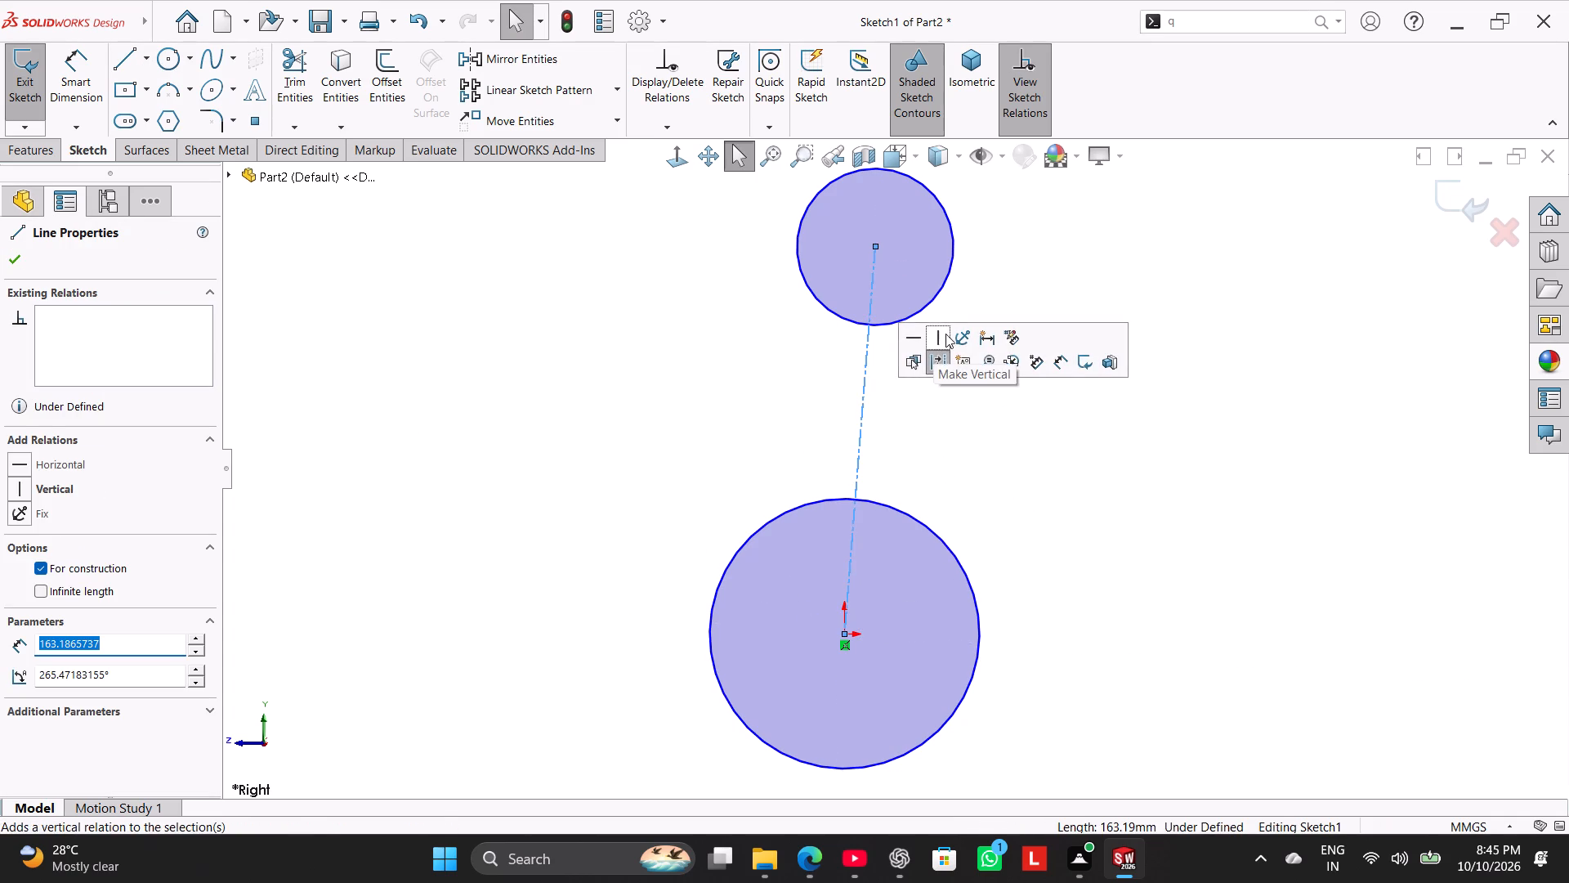
{"action": "left_click", "coordinate": [945, 333]}
{"action": "left_click", "coordinate": [673, 421]}
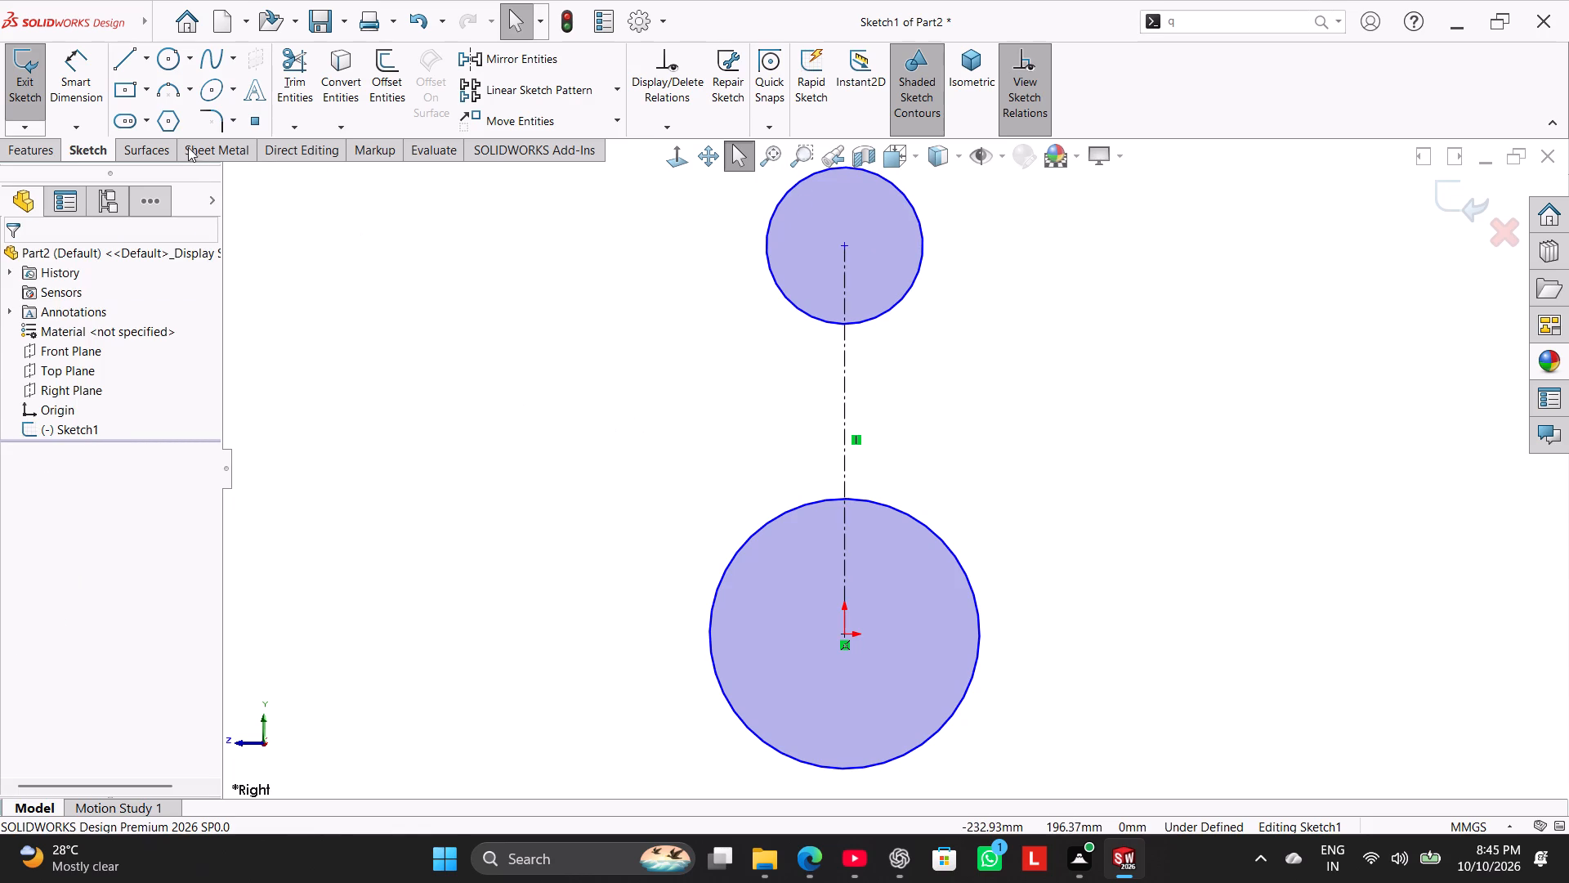
Dimension the circle centred on the origin to a diameter of 56 mm.
{"action": "left_click", "coordinate": [101, 74]}
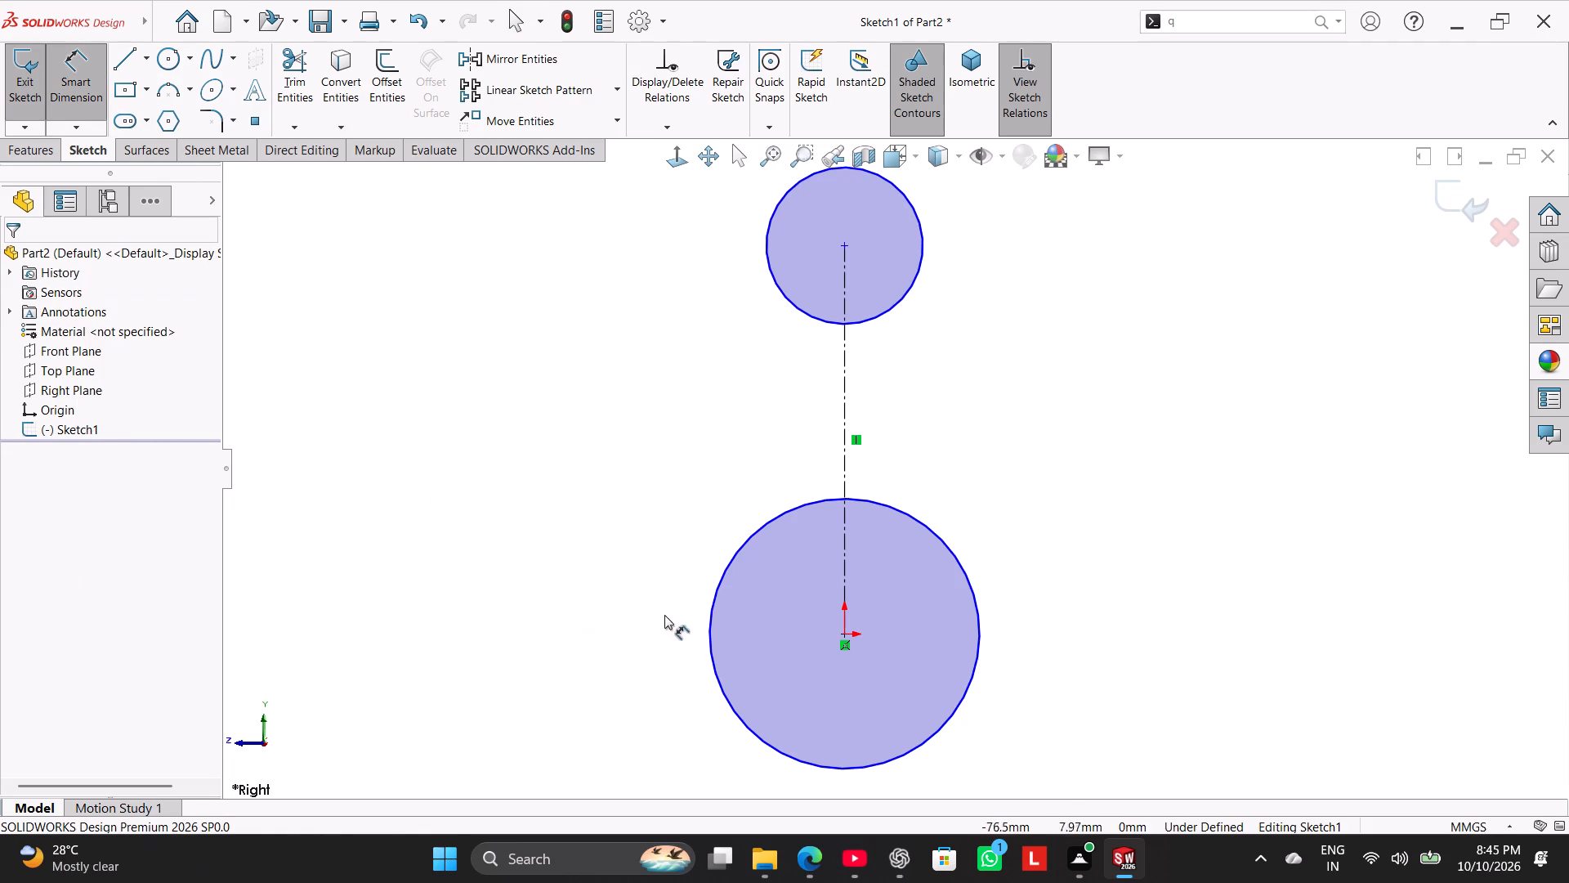
{"action": "left_click", "coordinate": [726, 579]}
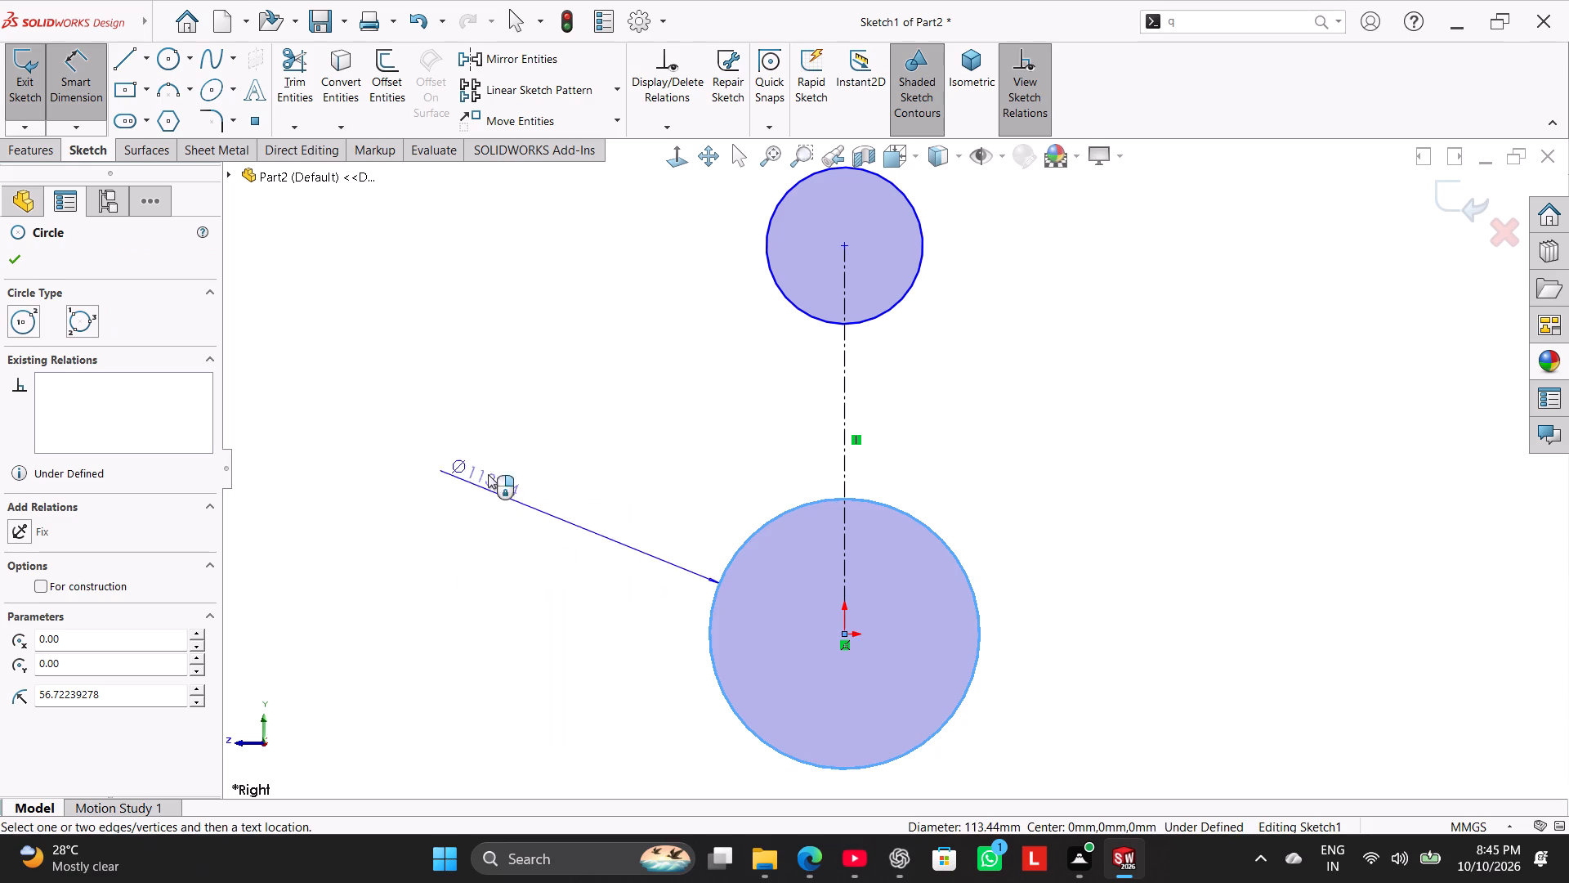
{"action": "left_click", "coordinate": [494, 467]}
{"action": "type", "text": "56"}
{"action": "key", "text": "Return"}
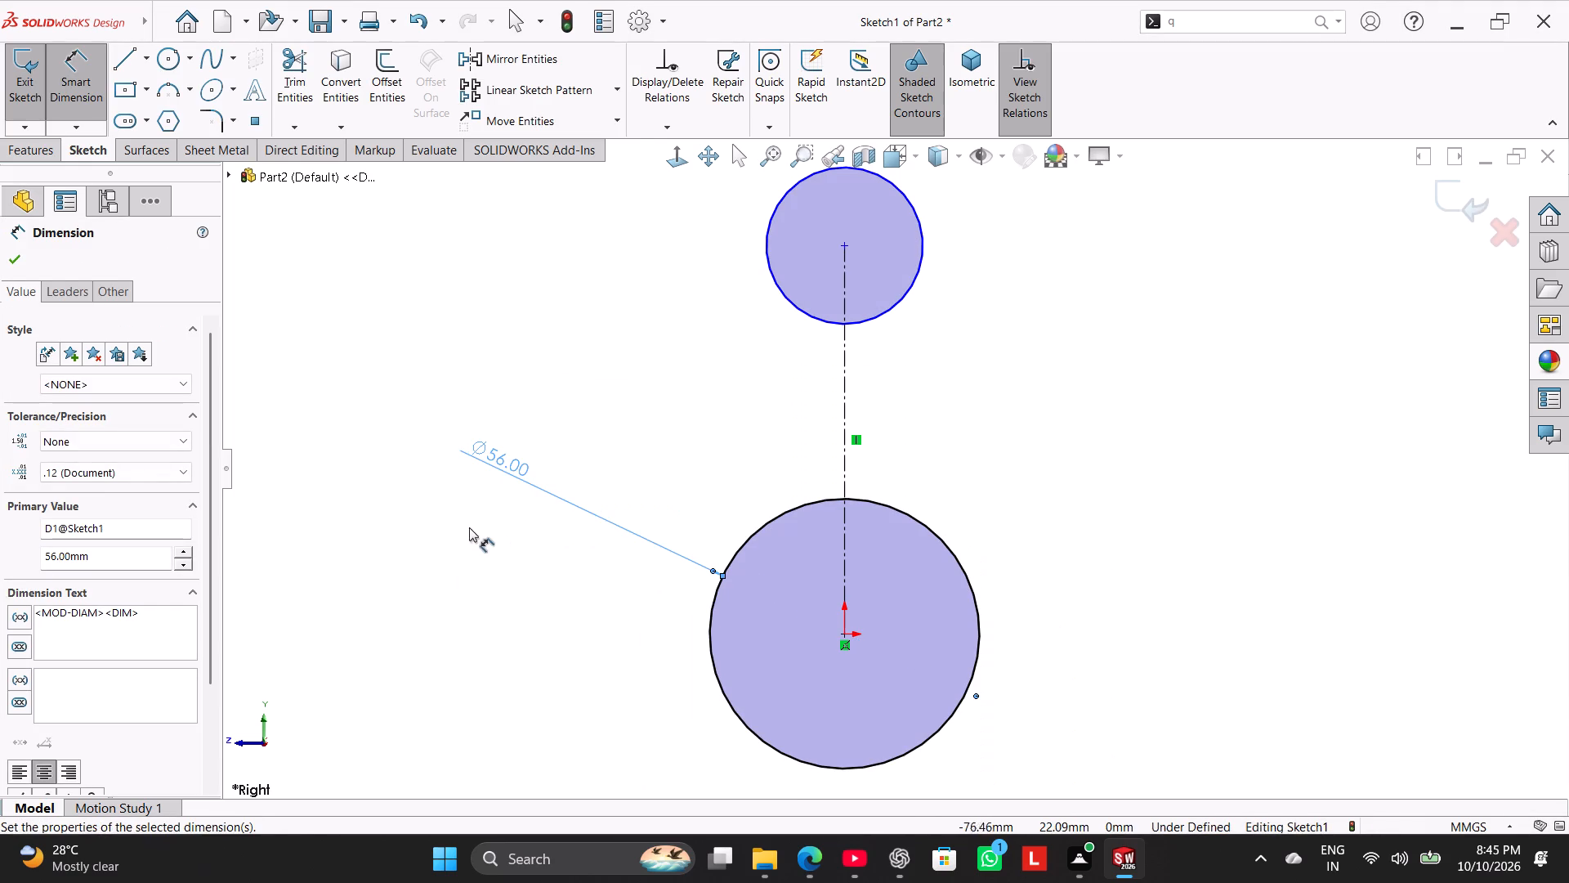
{"action": "right_click", "coordinate": [469, 527]}
{"action": "left_click", "coordinate": [527, 580]}
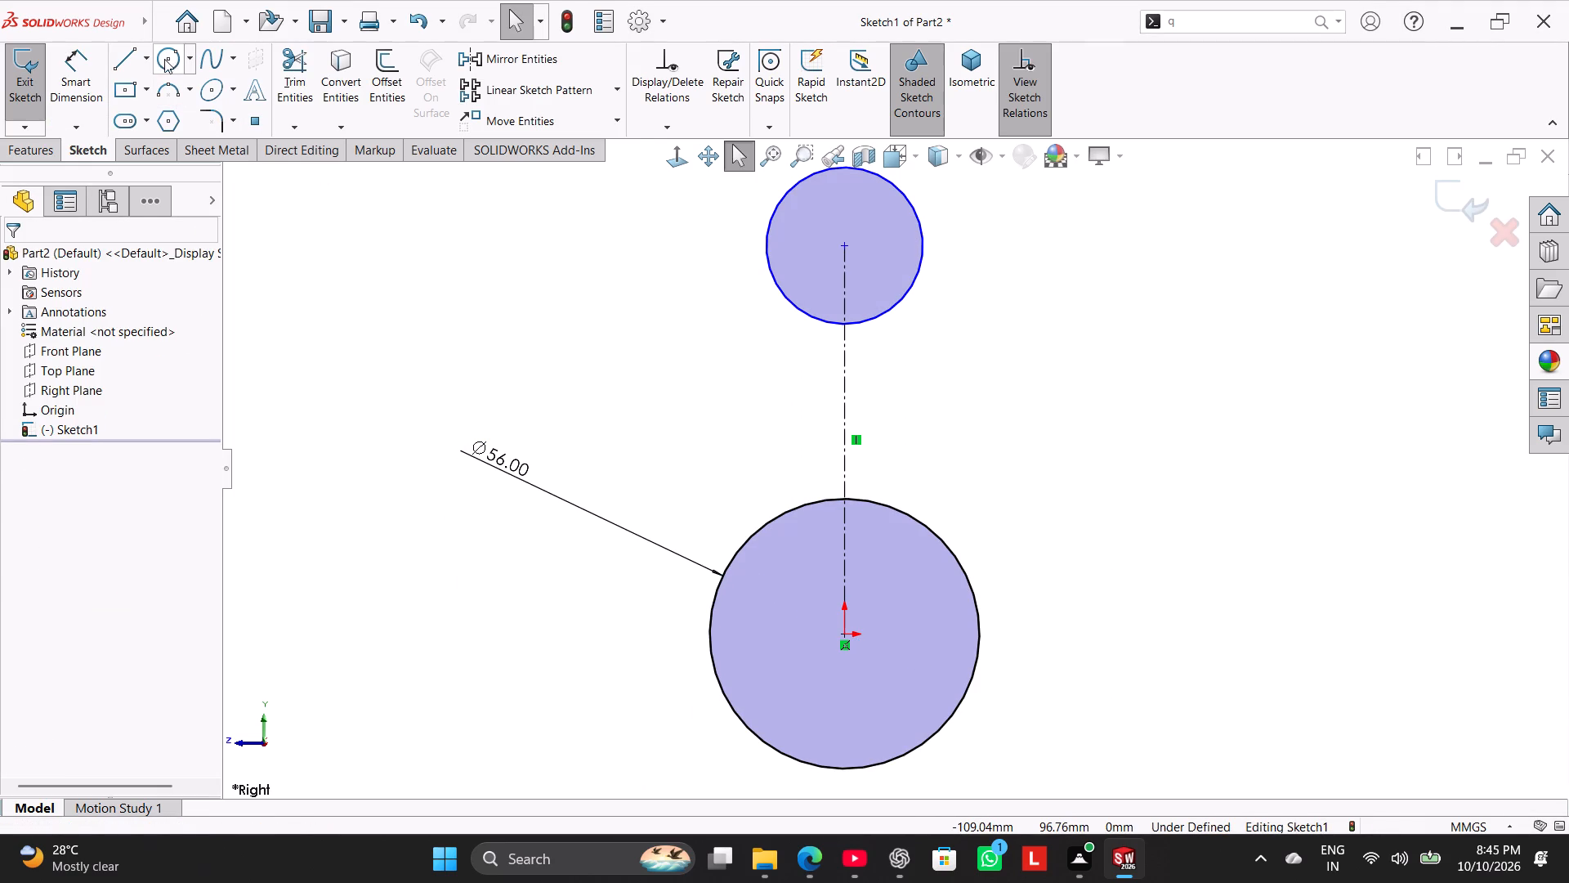
Draw a concentric inner circle in each existing circle, about 10 mm radius in the upper and about 13.5 mm radius at the origin.
{"action": "left_click", "coordinate": [165, 57]}
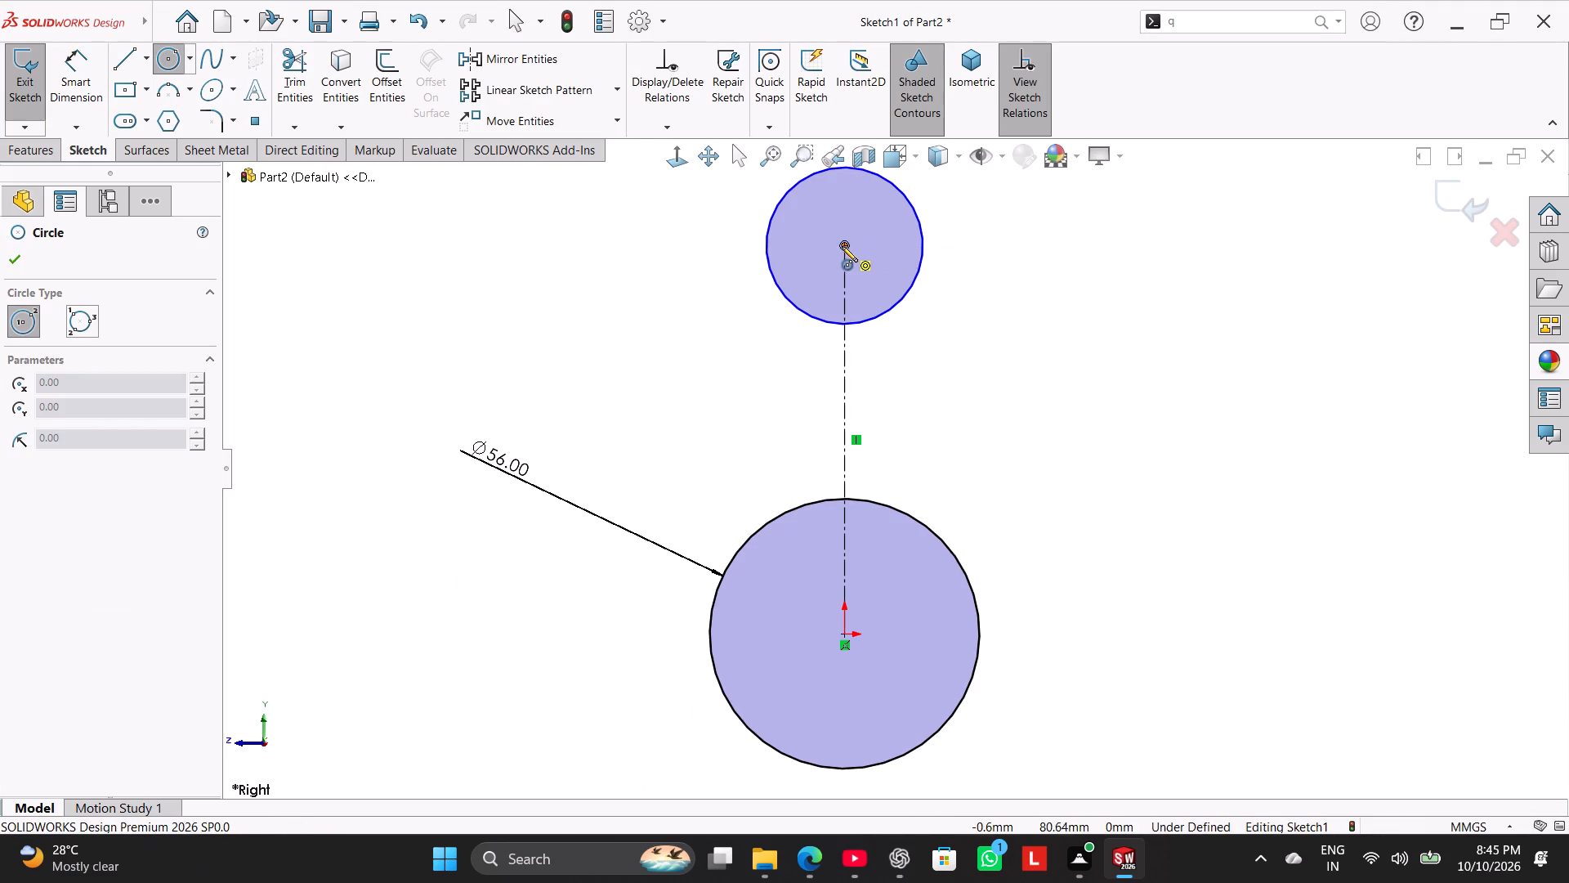
{"action": "left_click", "coordinate": [843, 246]}
{"action": "left_click", "coordinate": [878, 280]}
{"action": "left_click", "coordinate": [848, 634]}
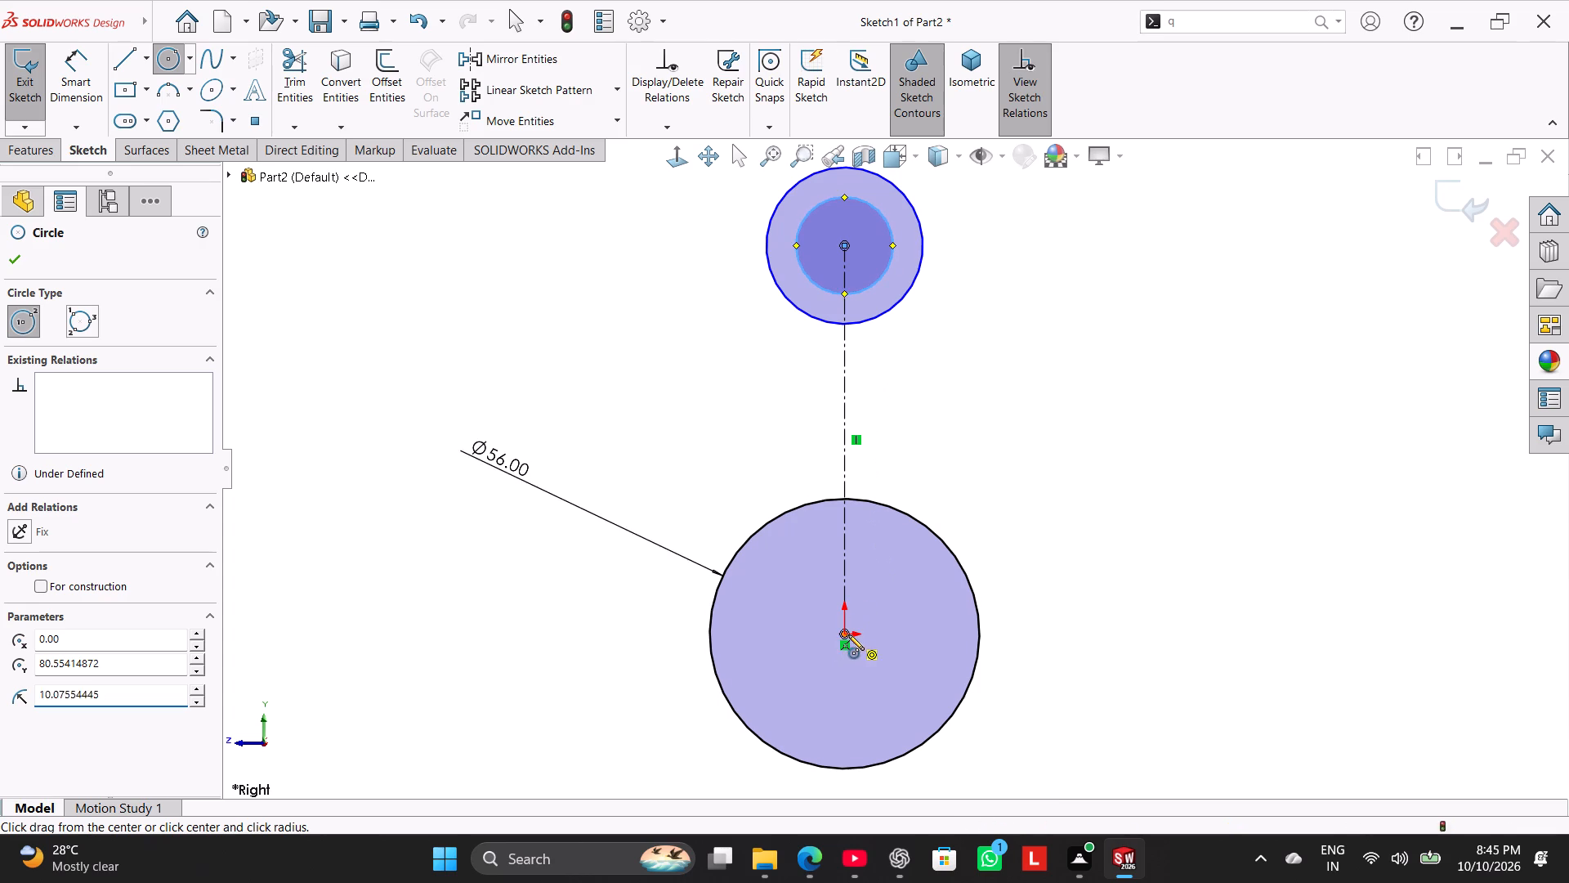
{"action": "left_click", "coordinate": [890, 680]}
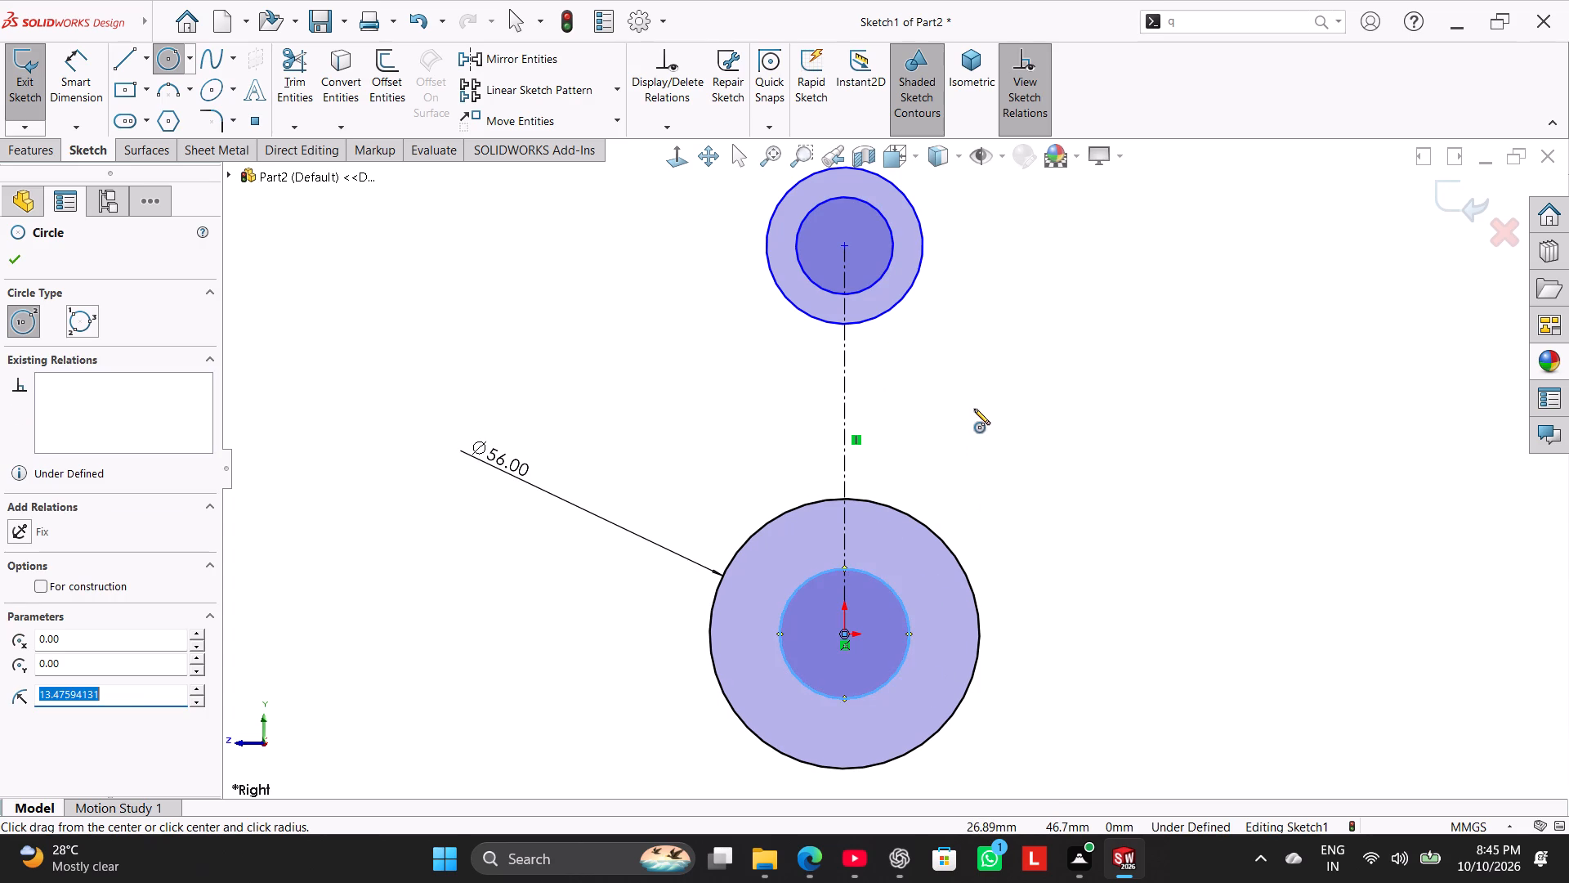
{"action": "right_click", "coordinate": [976, 410]}
{"action": "left_click", "coordinate": [1006, 426]}
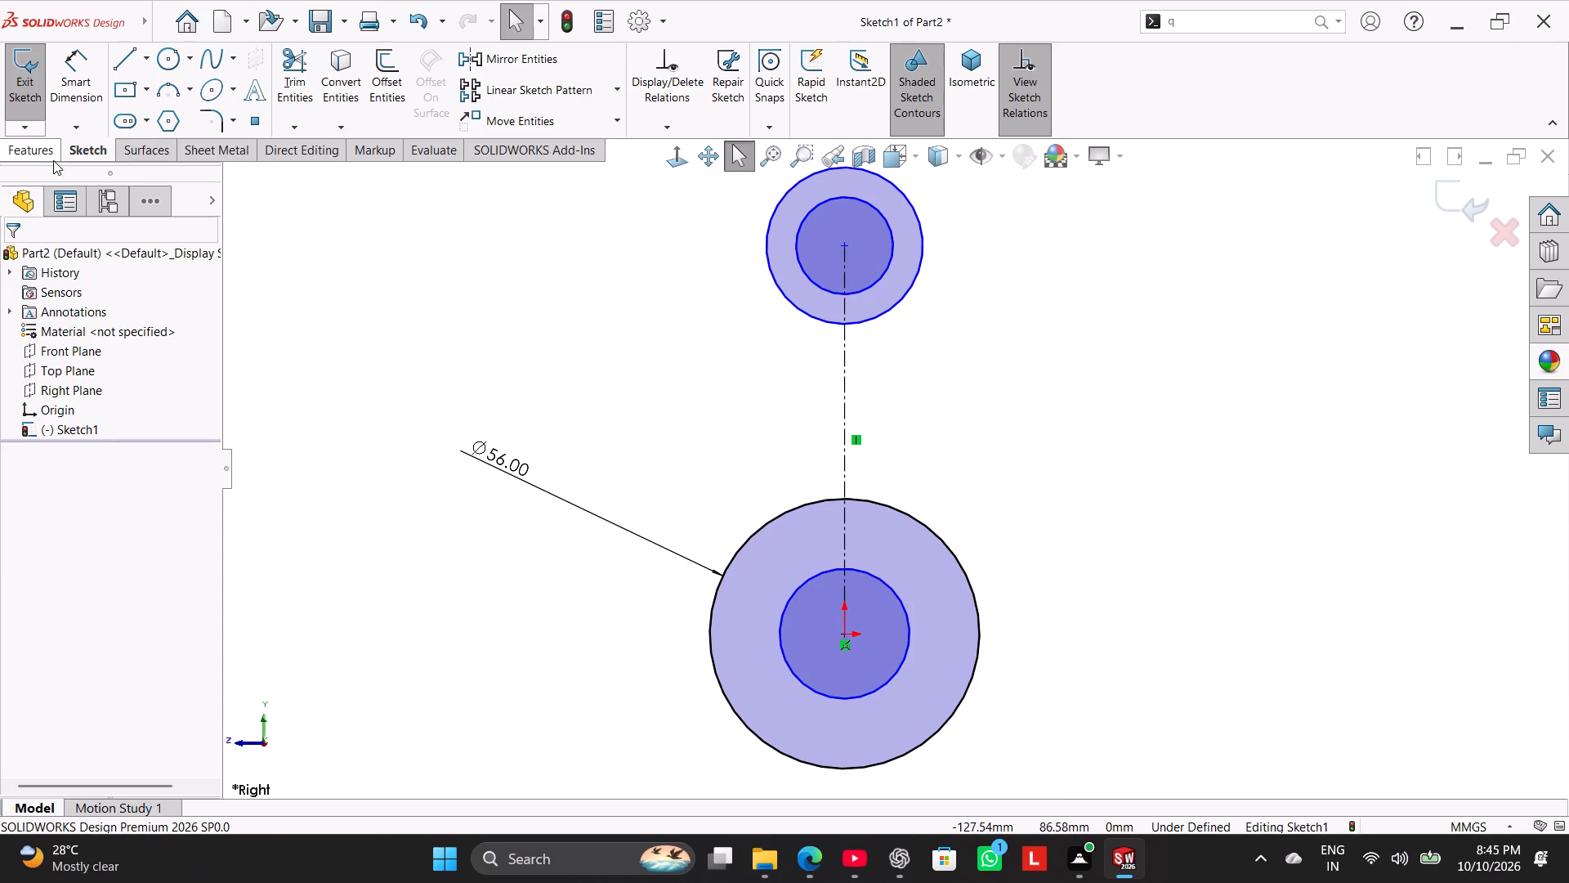
Dimension the inner circle at the origin to a diameter of 32 mm.
{"action": "left_click", "coordinate": [81, 101]}
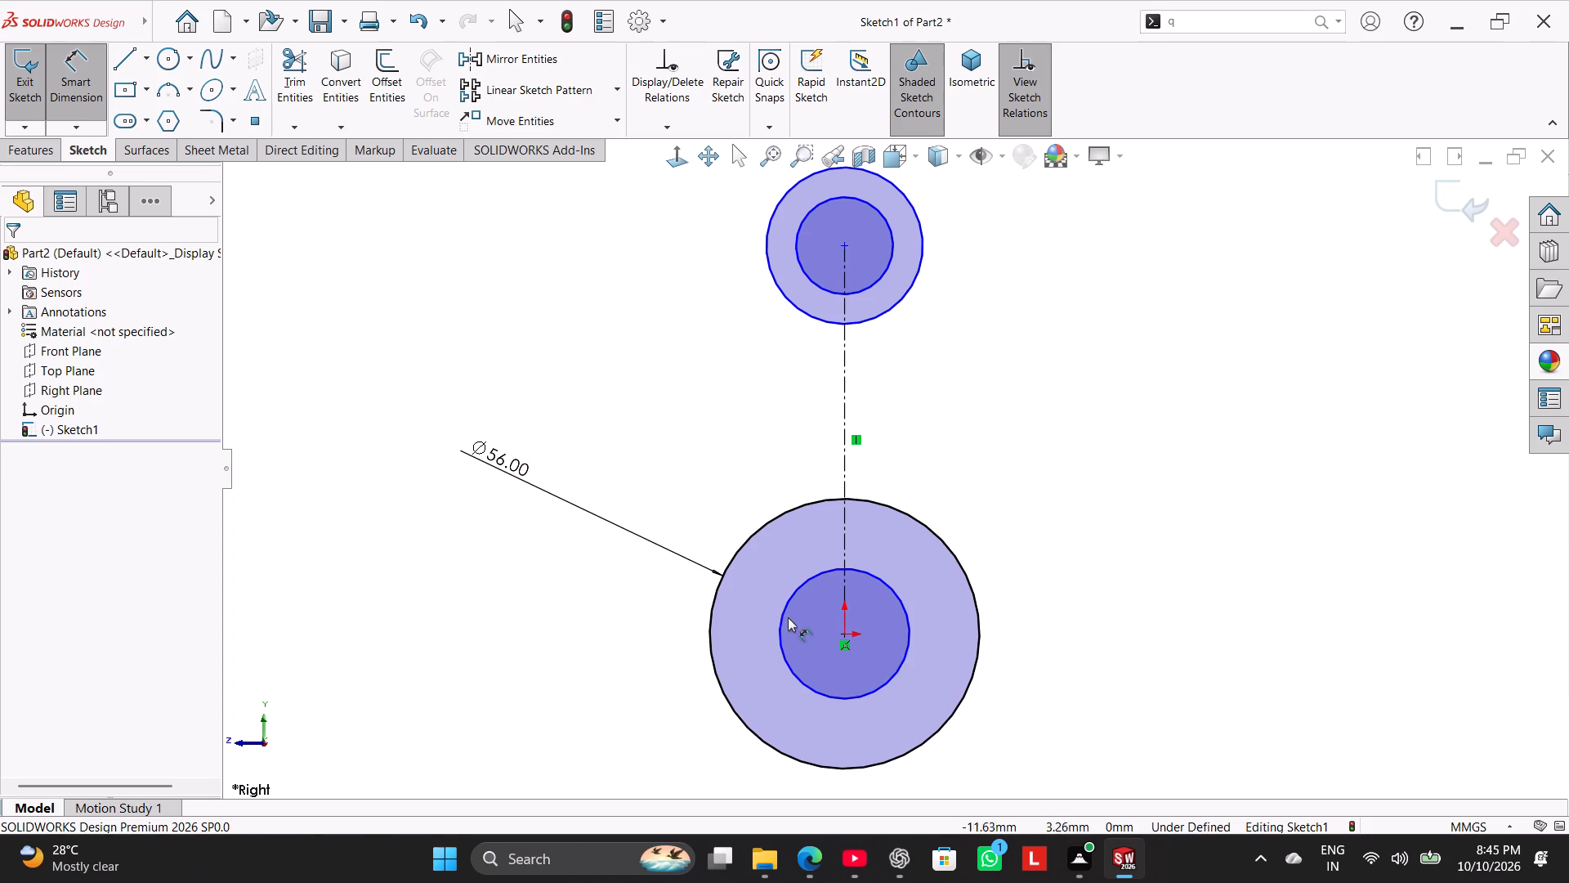
{"action": "left_click_drag", "start_coordinate": [783, 615], "coordinate": [764, 648]}
{"action": "left_click", "coordinate": [593, 731]}
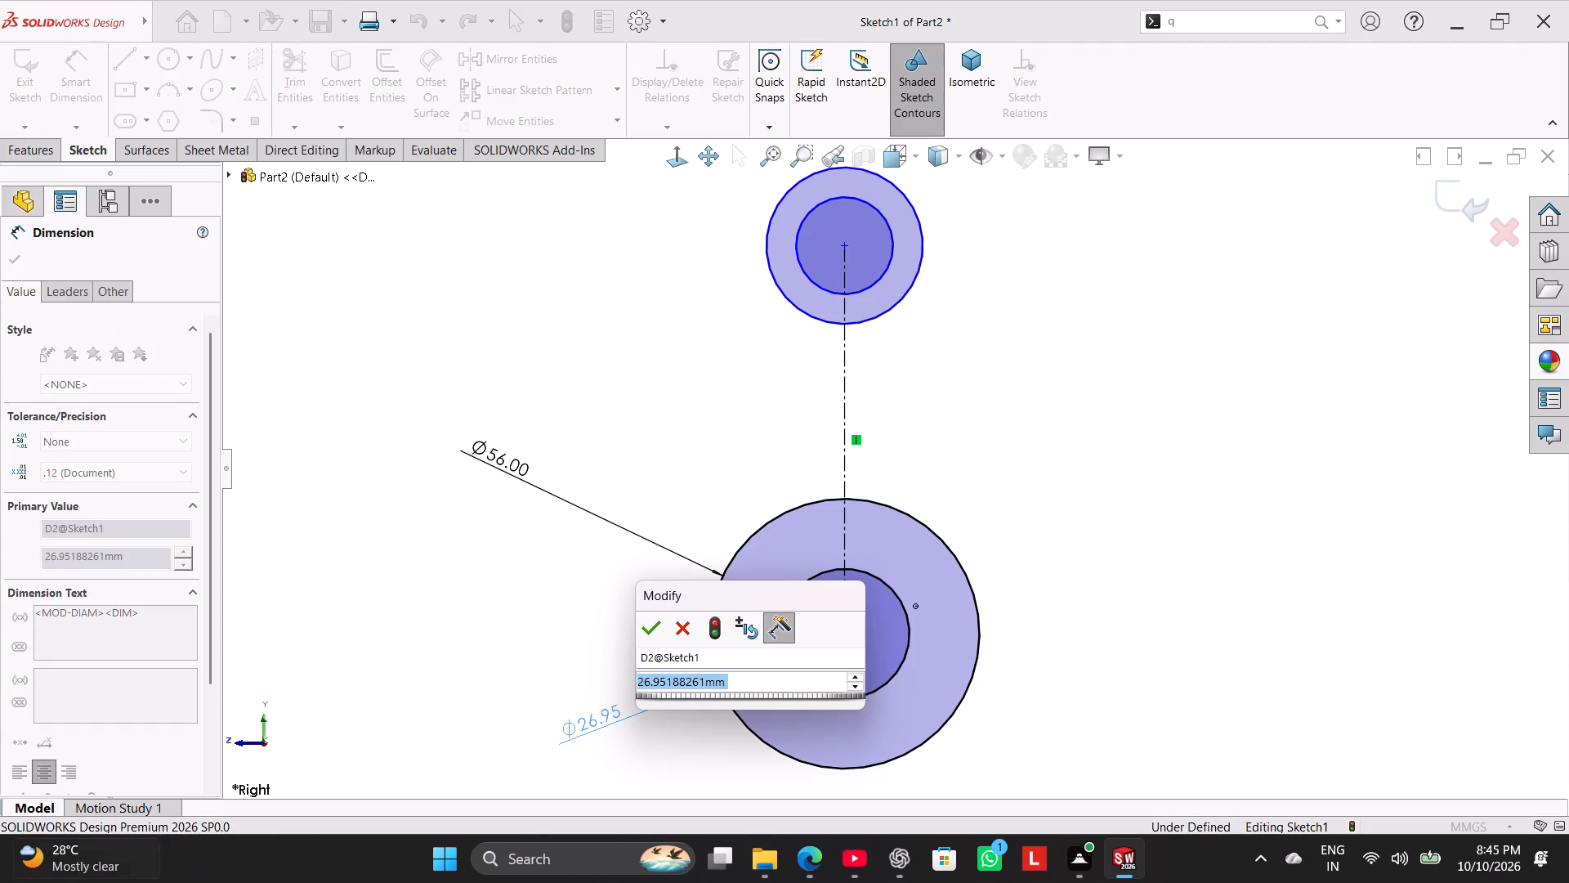
{"action": "type", "text": "32"}
{"action": "key", "text": "Return"}
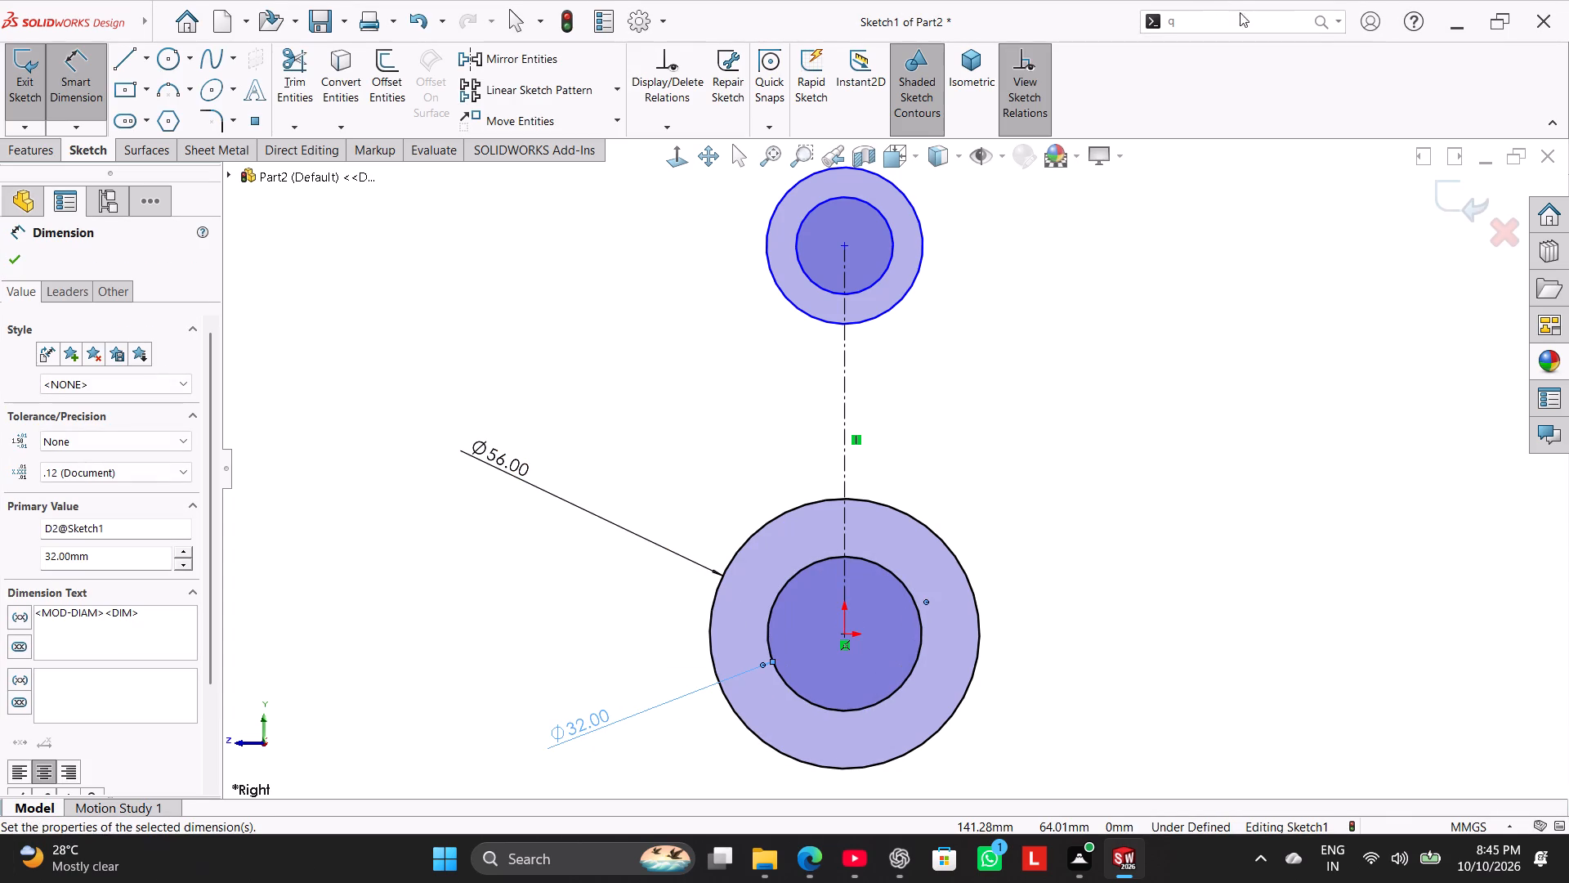
Dimension the upper inner circle to a diameter of 25 mm and move the dimension farther out from the circle.
{"action": "left_click", "coordinate": [883, 277]}
{"action": "left_click_drag", "start_coordinate": [1013, 244], "coordinate": [1026, 285]}
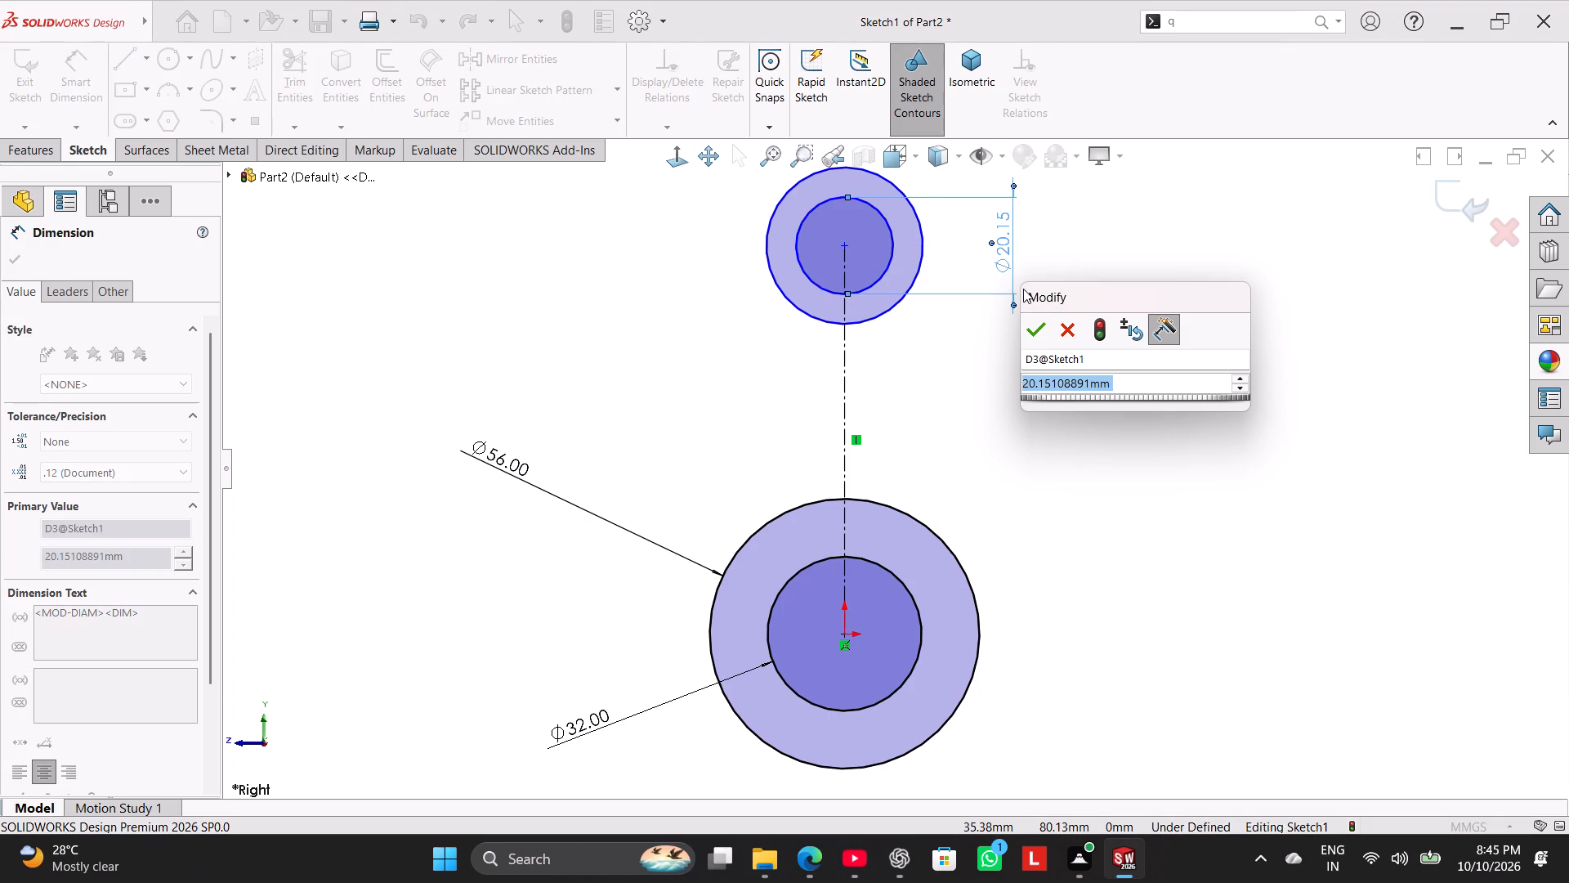
{"action": "type", "text": "25"}
{"action": "key", "text": "Return"}
{"action": "right_click_drag", "start_coordinate": [1026, 226], "coordinate": [1034, 226]}
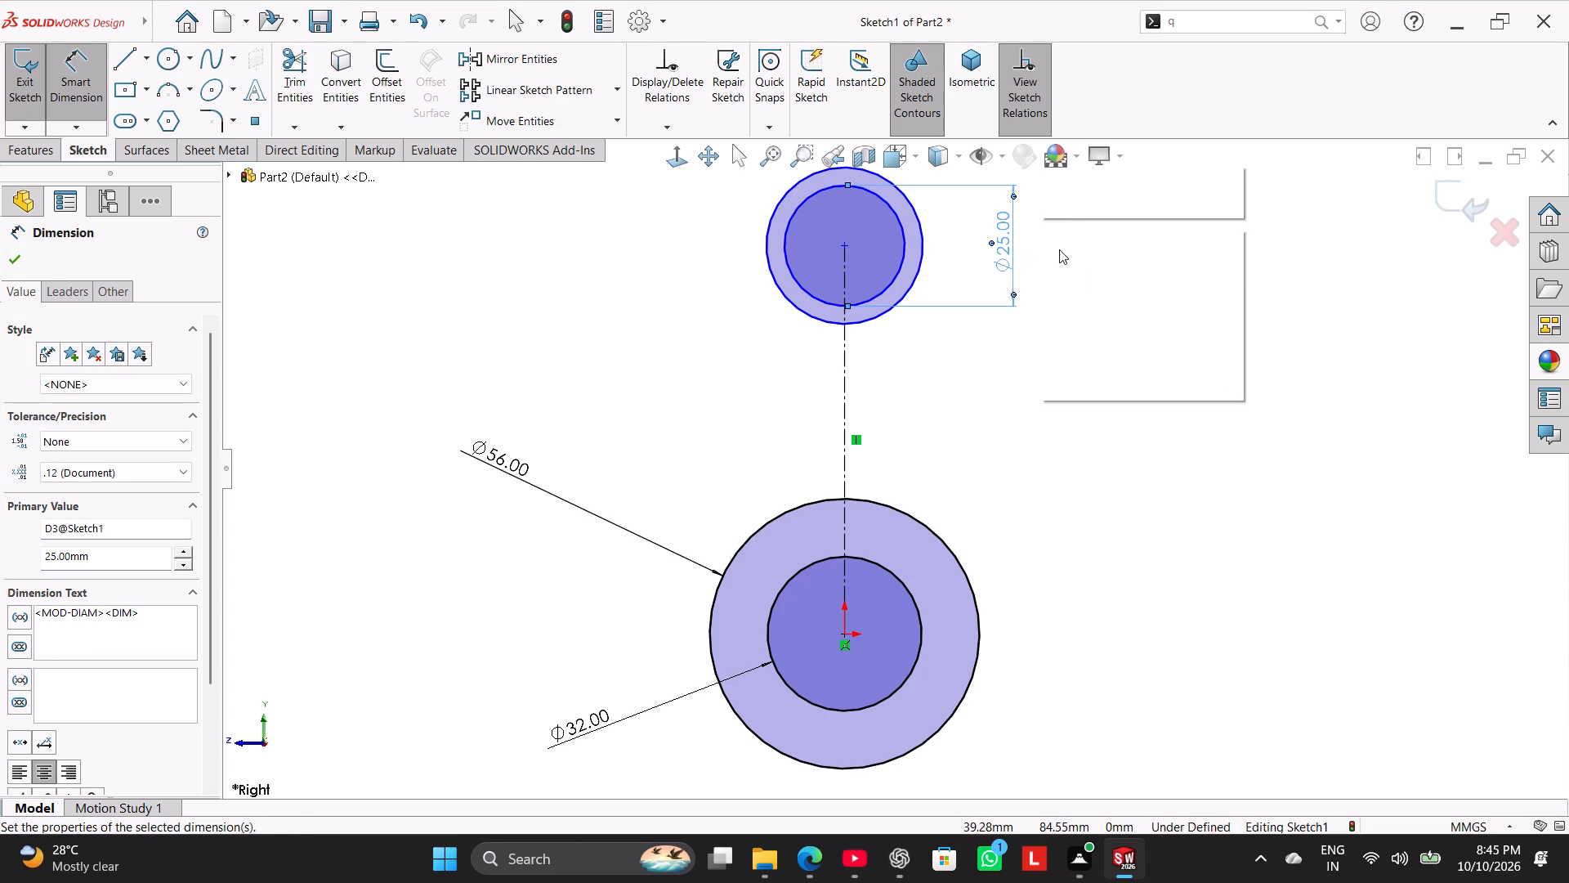
{"action": "left_click", "coordinate": [1075, 276]}
{"action": "left_click_drag", "start_coordinate": [1012, 240], "coordinate": [1055, 237]}
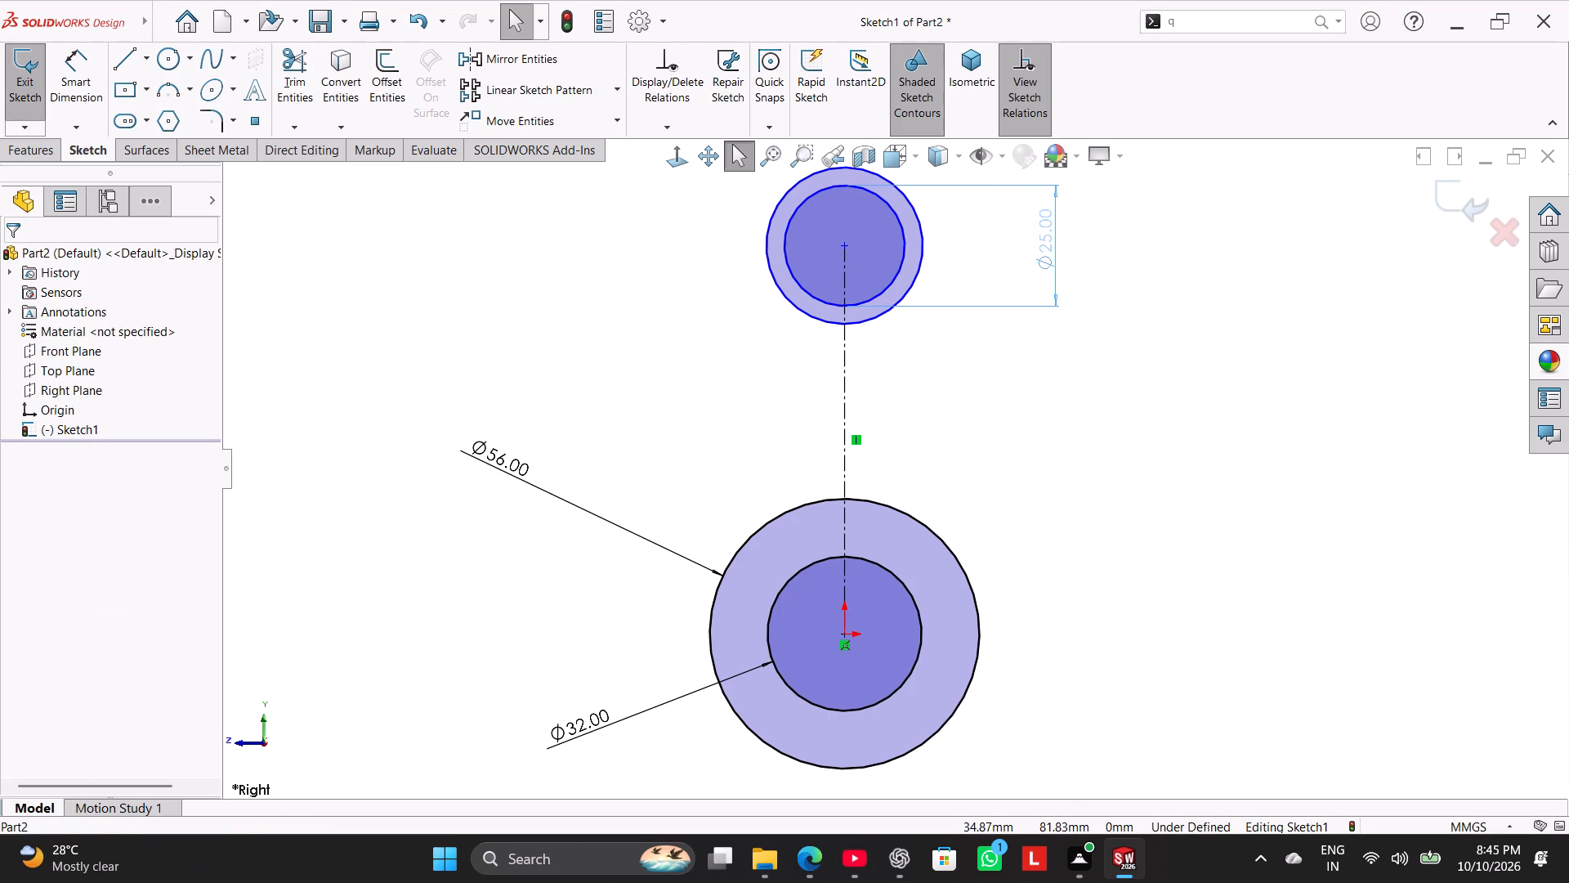
{"action": "left_click", "coordinate": [995, 347]}
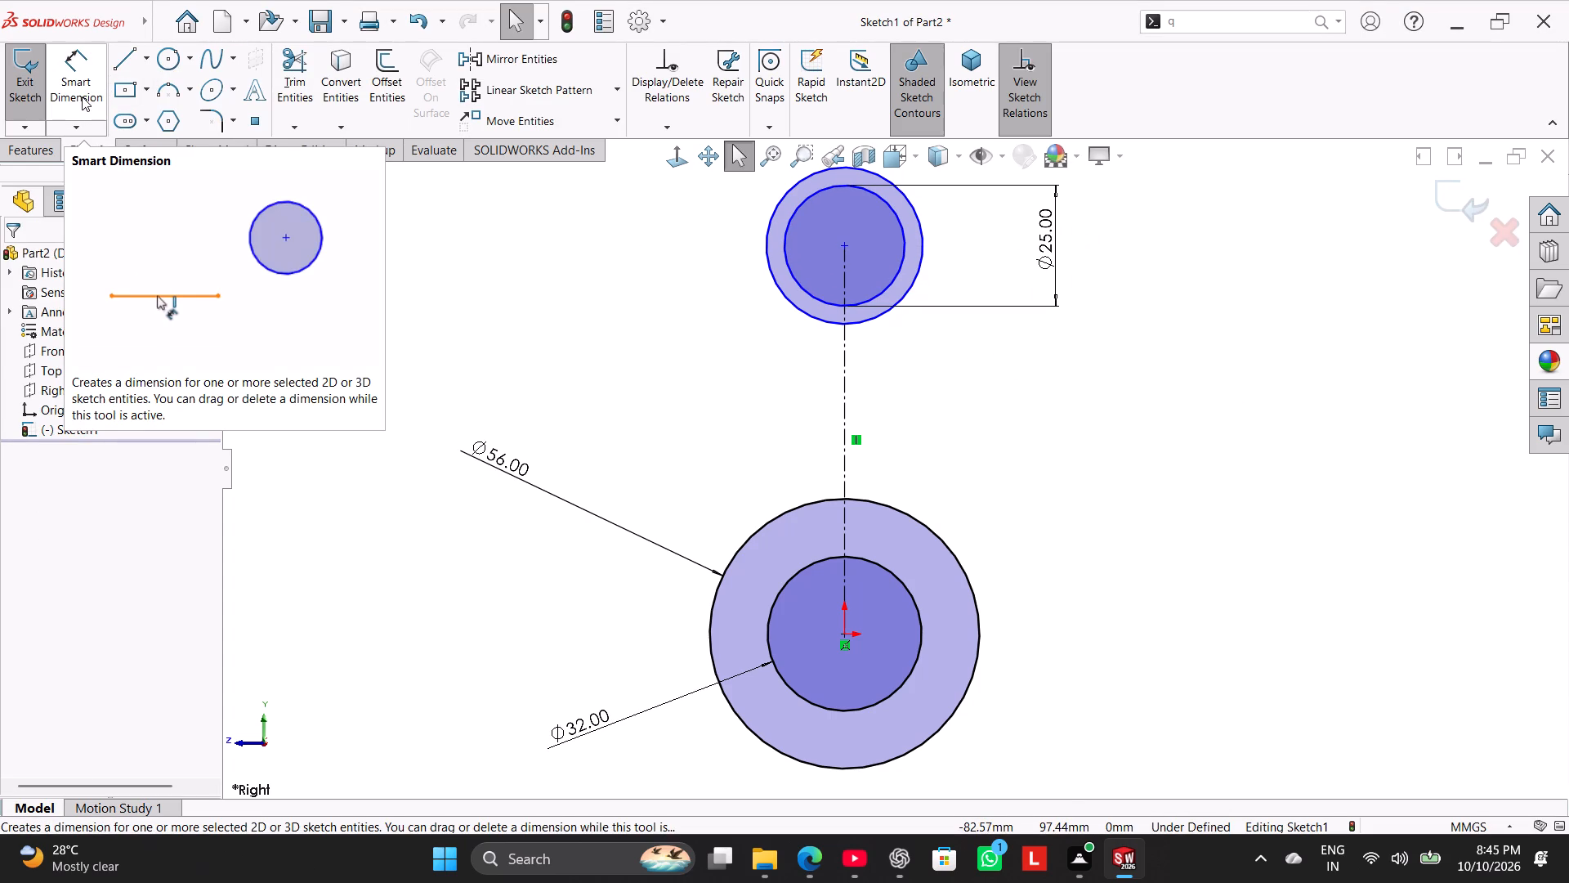
Dimension the upper outer circle to a diameter of 50 mm.
{"action": "left_click", "coordinate": [82, 96]}
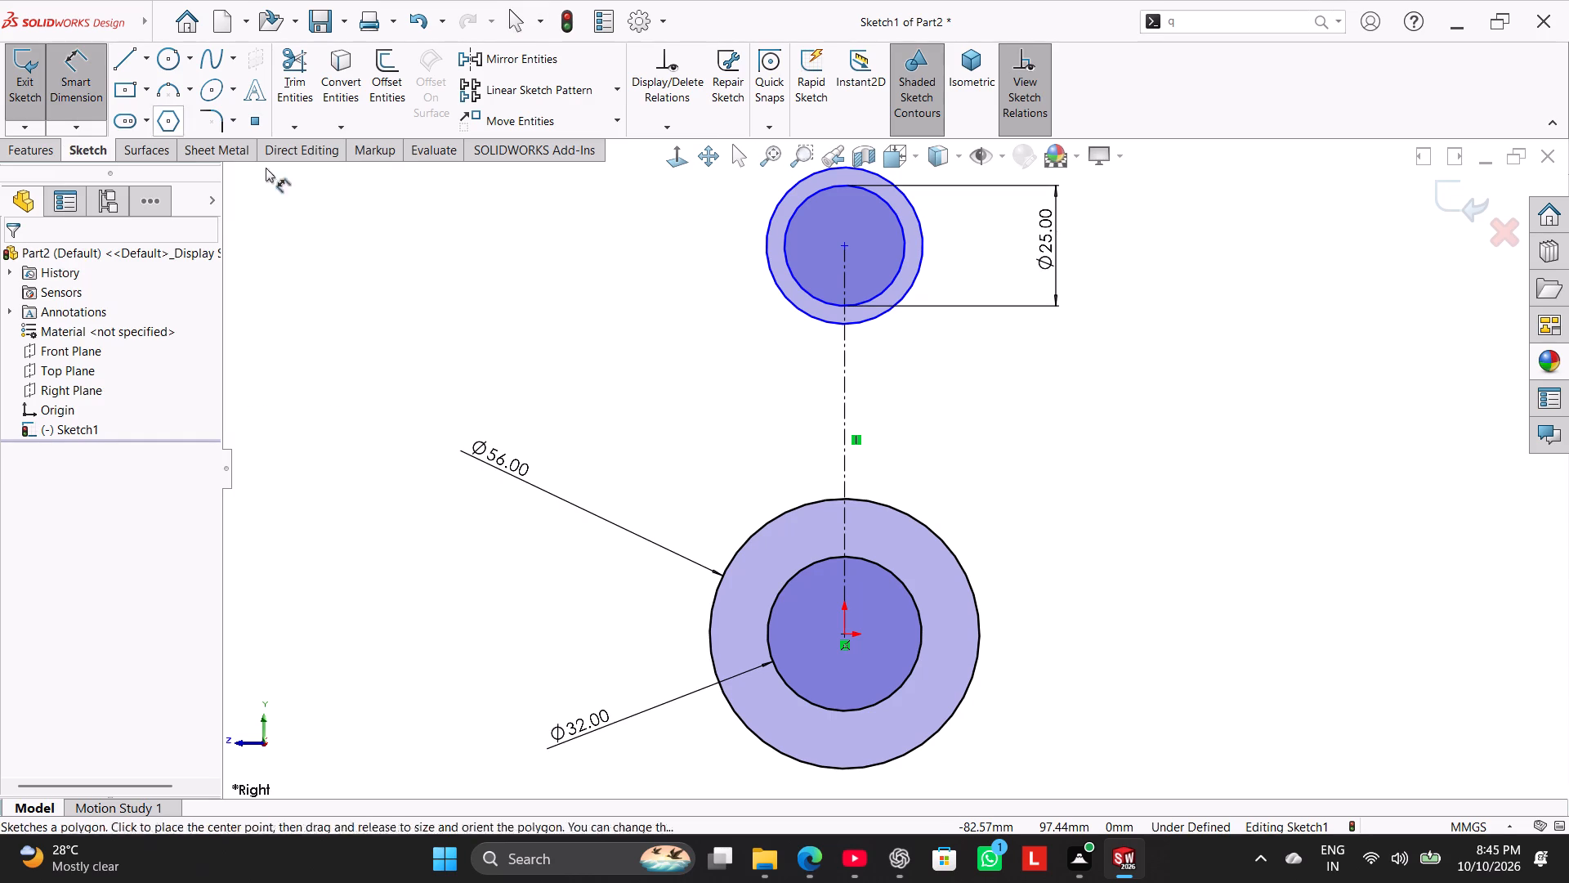
{"action": "left_click", "coordinate": [785, 297]}
{"action": "left_click", "coordinate": [647, 335]}
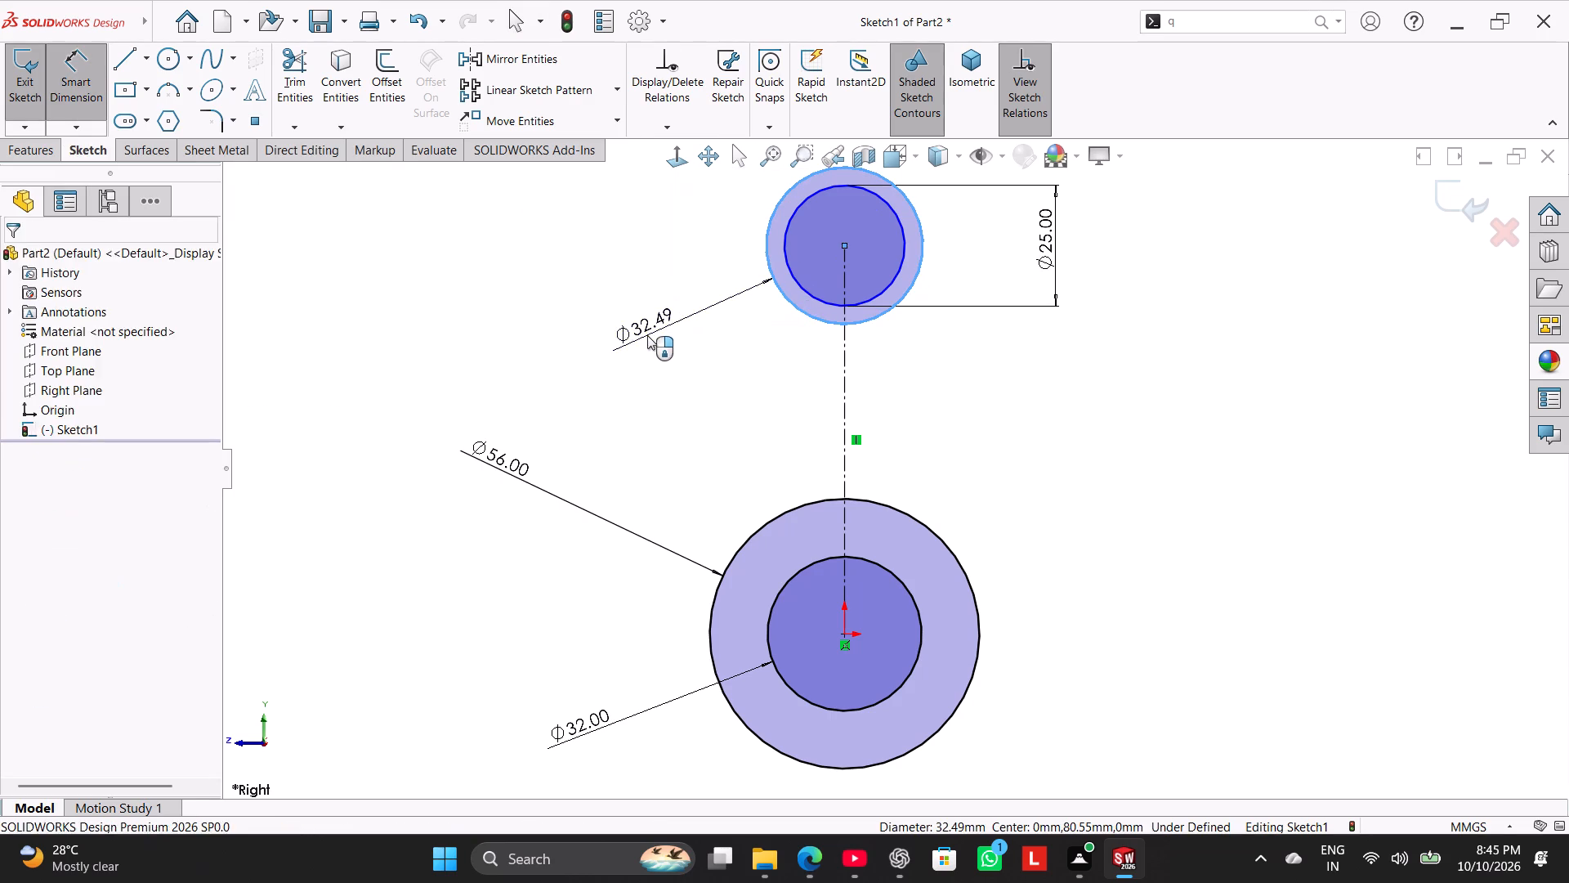
{"action": "type", "text": "50"}
{"action": "key", "text": "Return"}
{"action": "right_click_drag", "start_coordinate": [473, 278], "coordinate": [484, 285]}
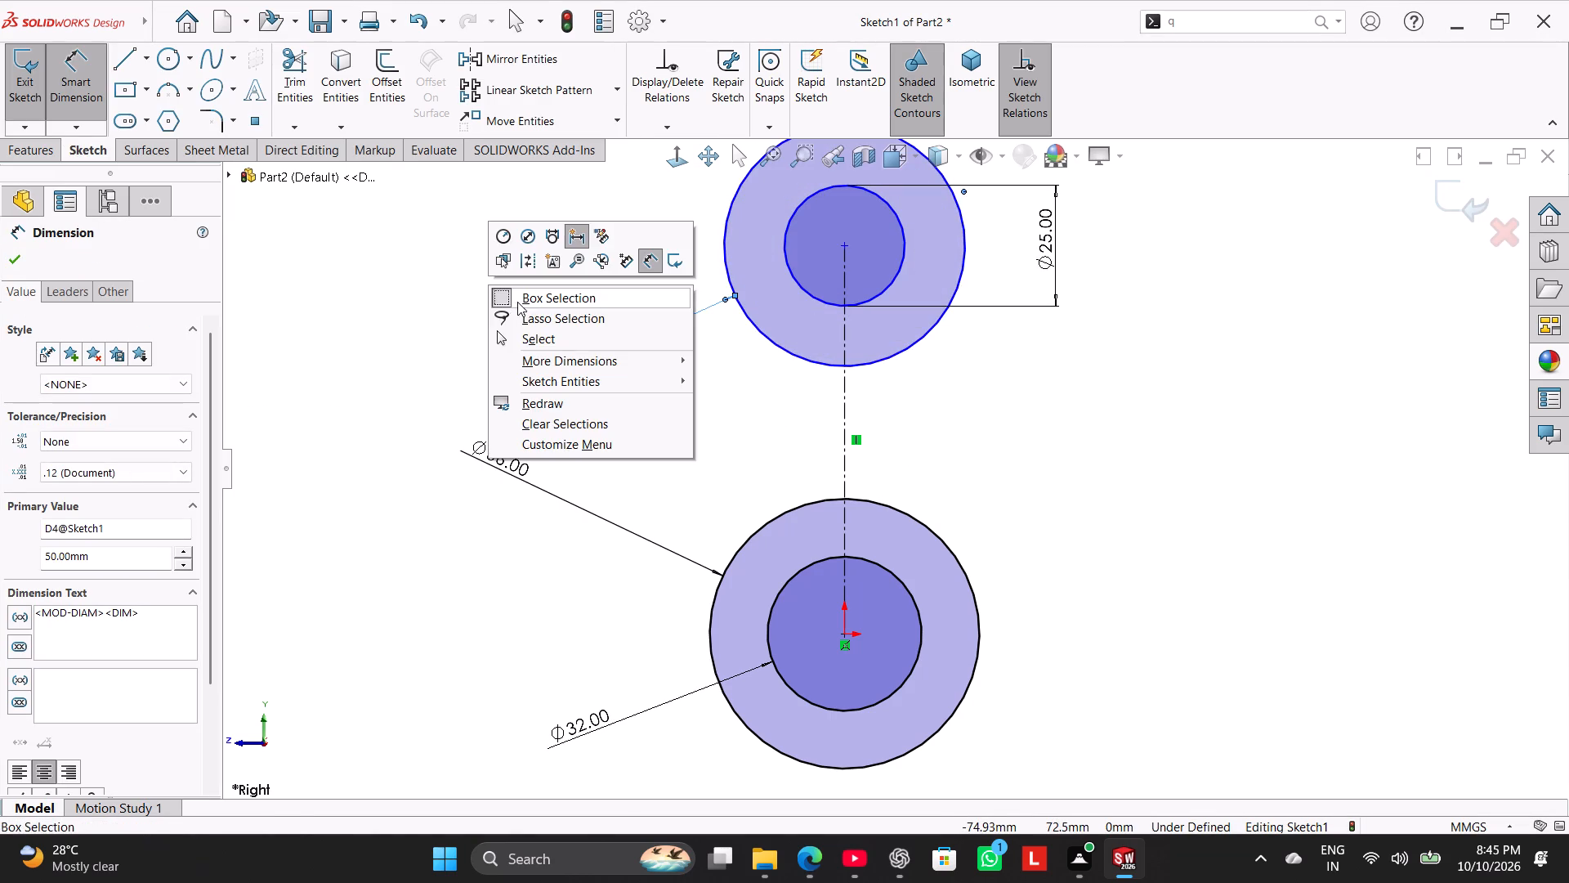
{"action": "left_click", "coordinate": [540, 333]}
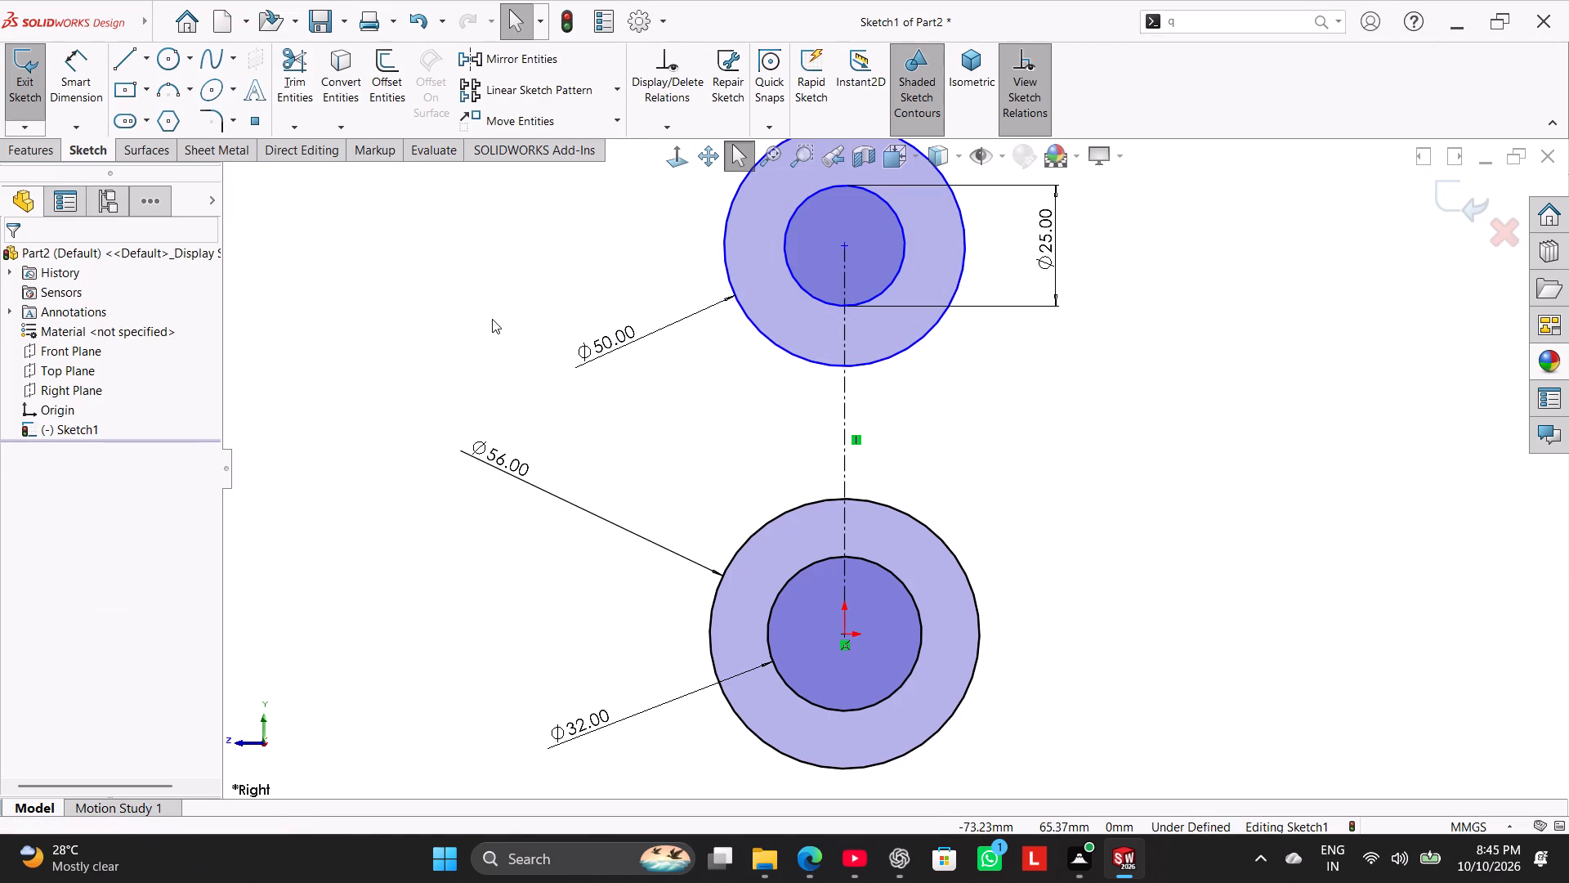
Dimension the vertical construction line between the circle centres to 110 mm.
{"action": "left_click_drag", "start_coordinate": [72, 82], "coordinate": [79, 88]}
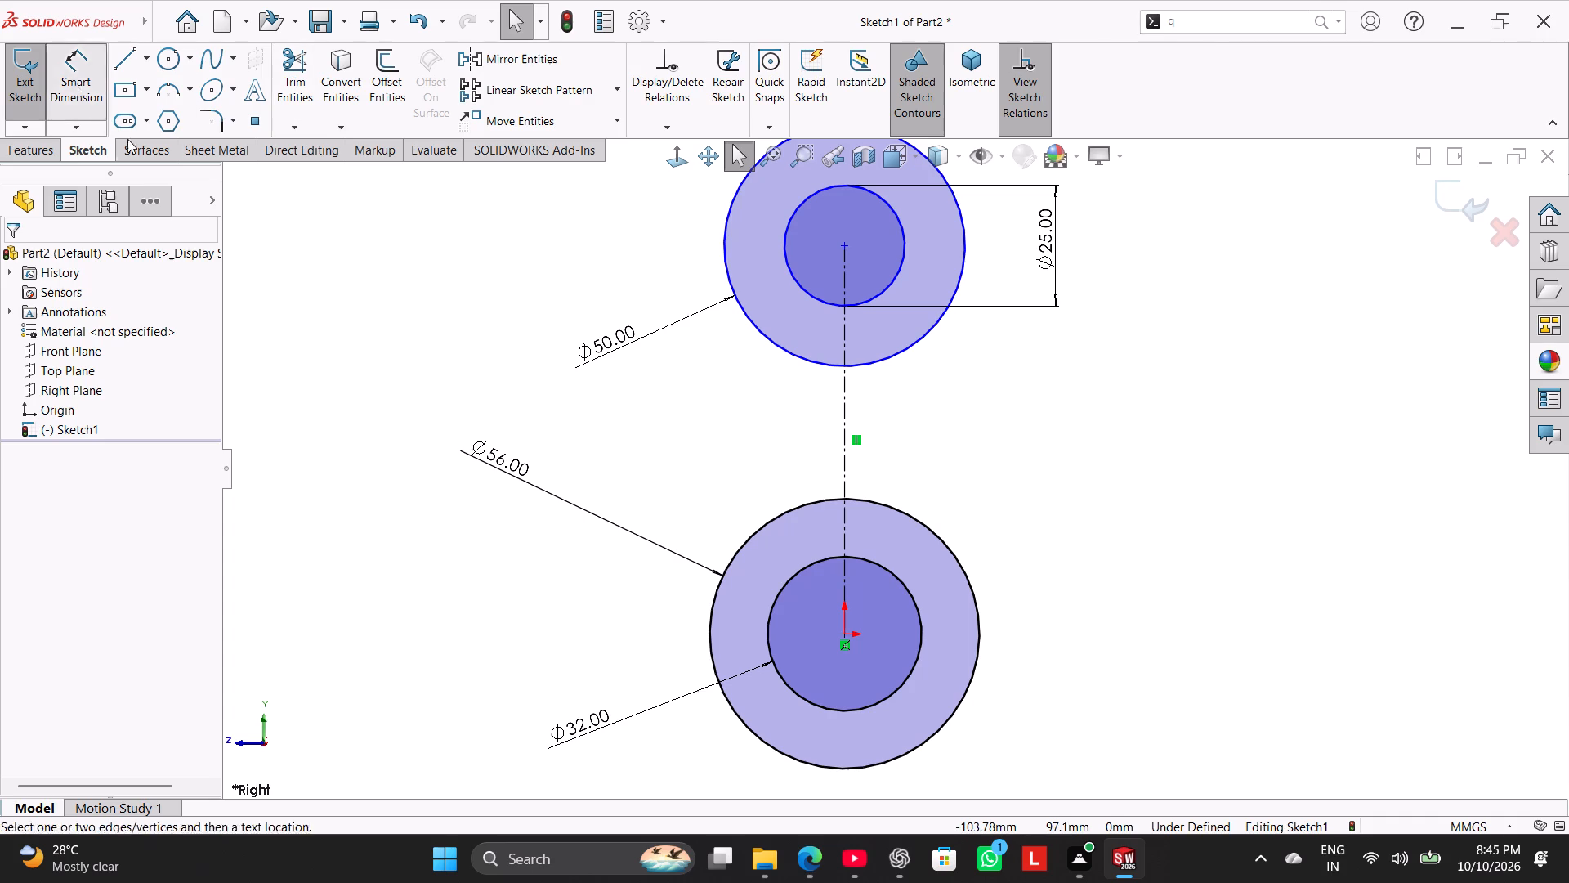
{"action": "left_click_drag", "start_coordinate": [845, 411], "coordinate": [855, 416]}
{"action": "left_click", "coordinate": [1024, 418]}
{"action": "type", "text": "110"}
{"action": "key", "text": "Return"}
{"action": "key", "text": "Return"}
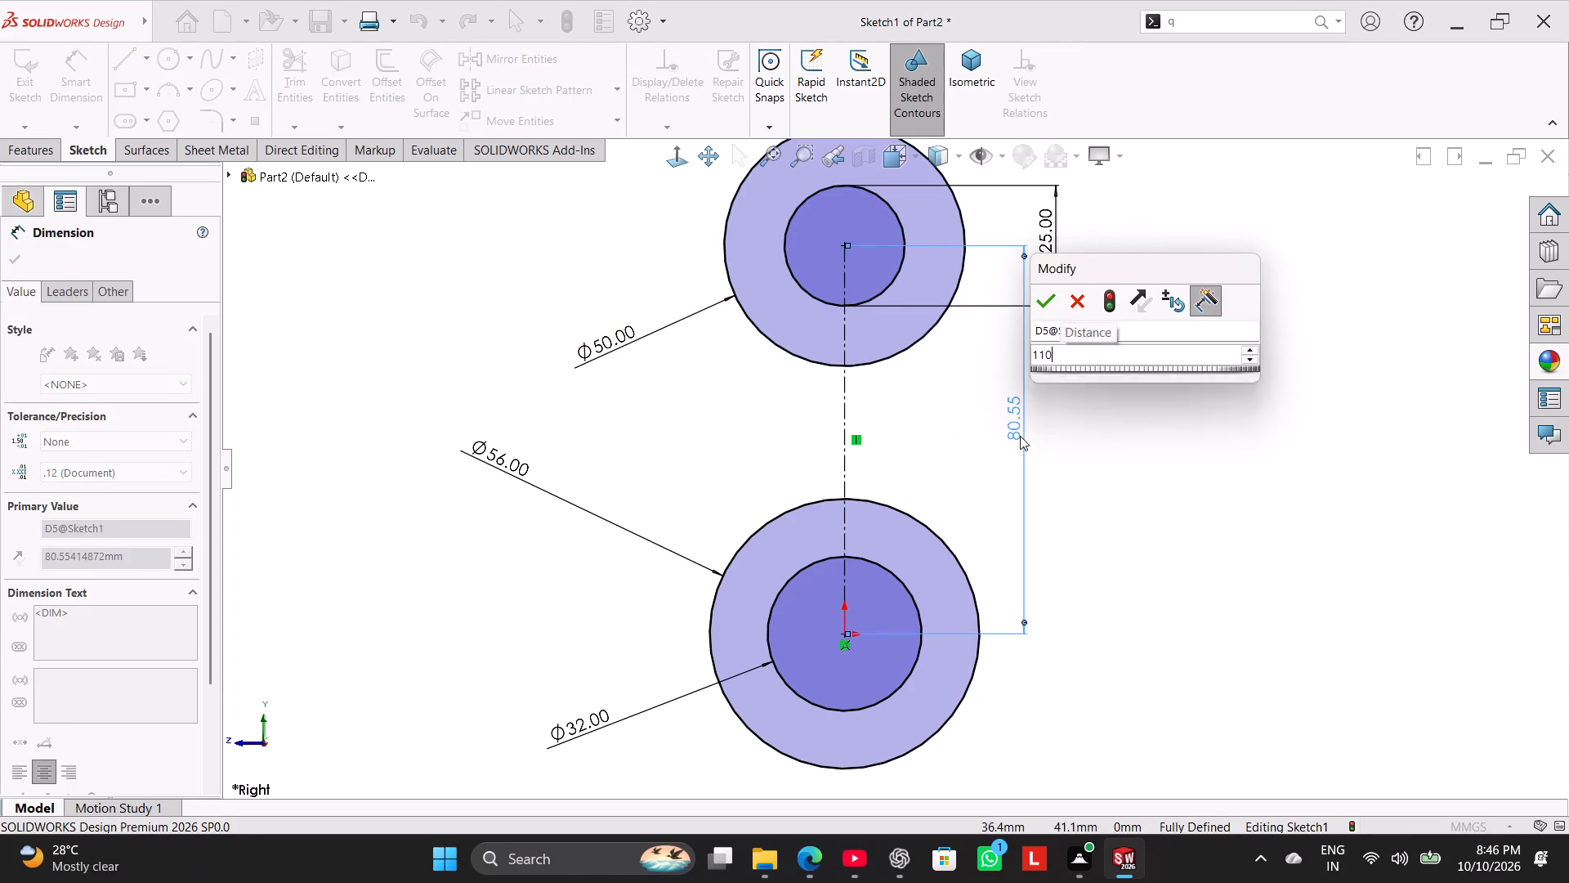
{"action": "right_click", "coordinate": [1088, 347]}
{"action": "left_click", "coordinate": [1123, 394]}
Extrude the ring between the upper 50 mm and 25 mm circles by 46 mm using the Mid Plane end condition.
{"action": "scroll", "coordinate": [1127, 394], "scroll_direction": "up", "scroll_amount": 2}
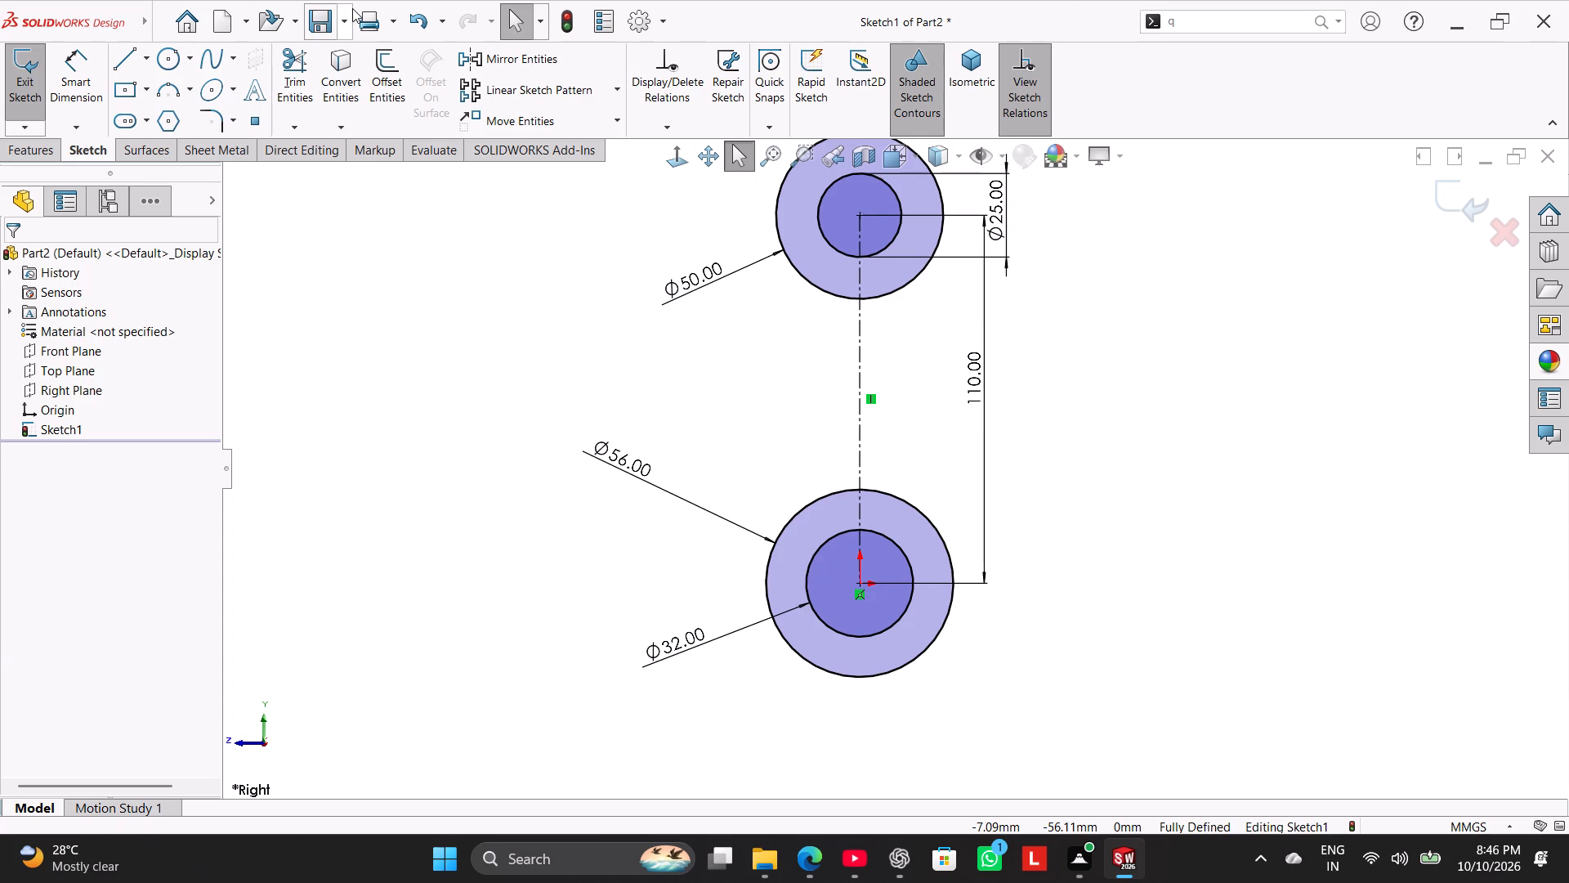
{"action": "scroll", "coordinate": [841, 382], "scroll_direction": "up", "scroll_amount": 2}
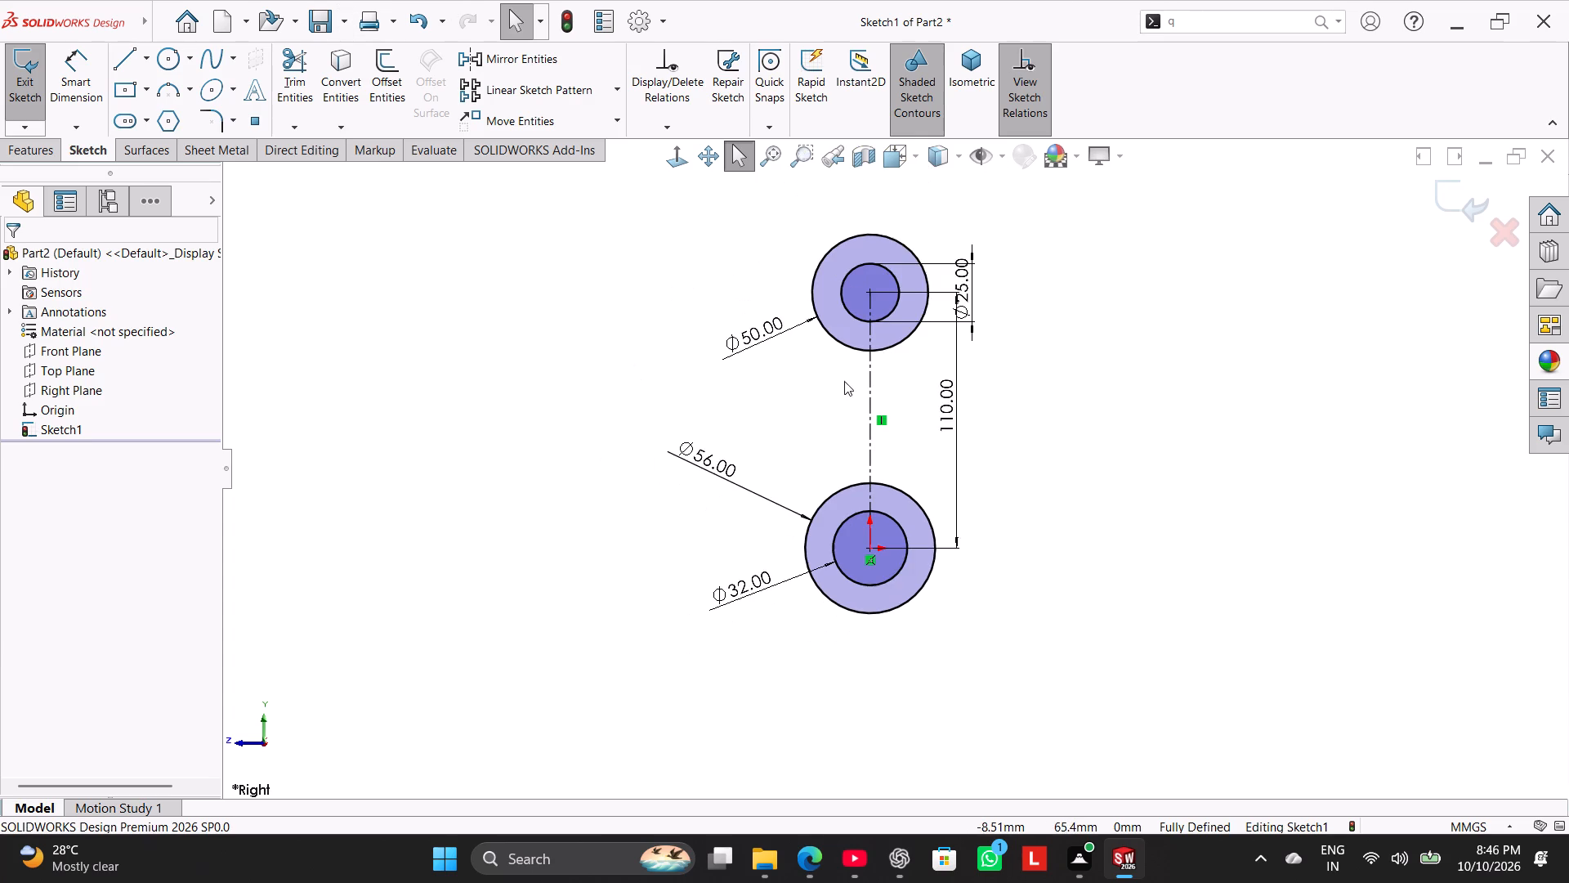
{"action": "scroll", "coordinate": [845, 391], "scroll_direction": "down", "scroll_amount": 1}
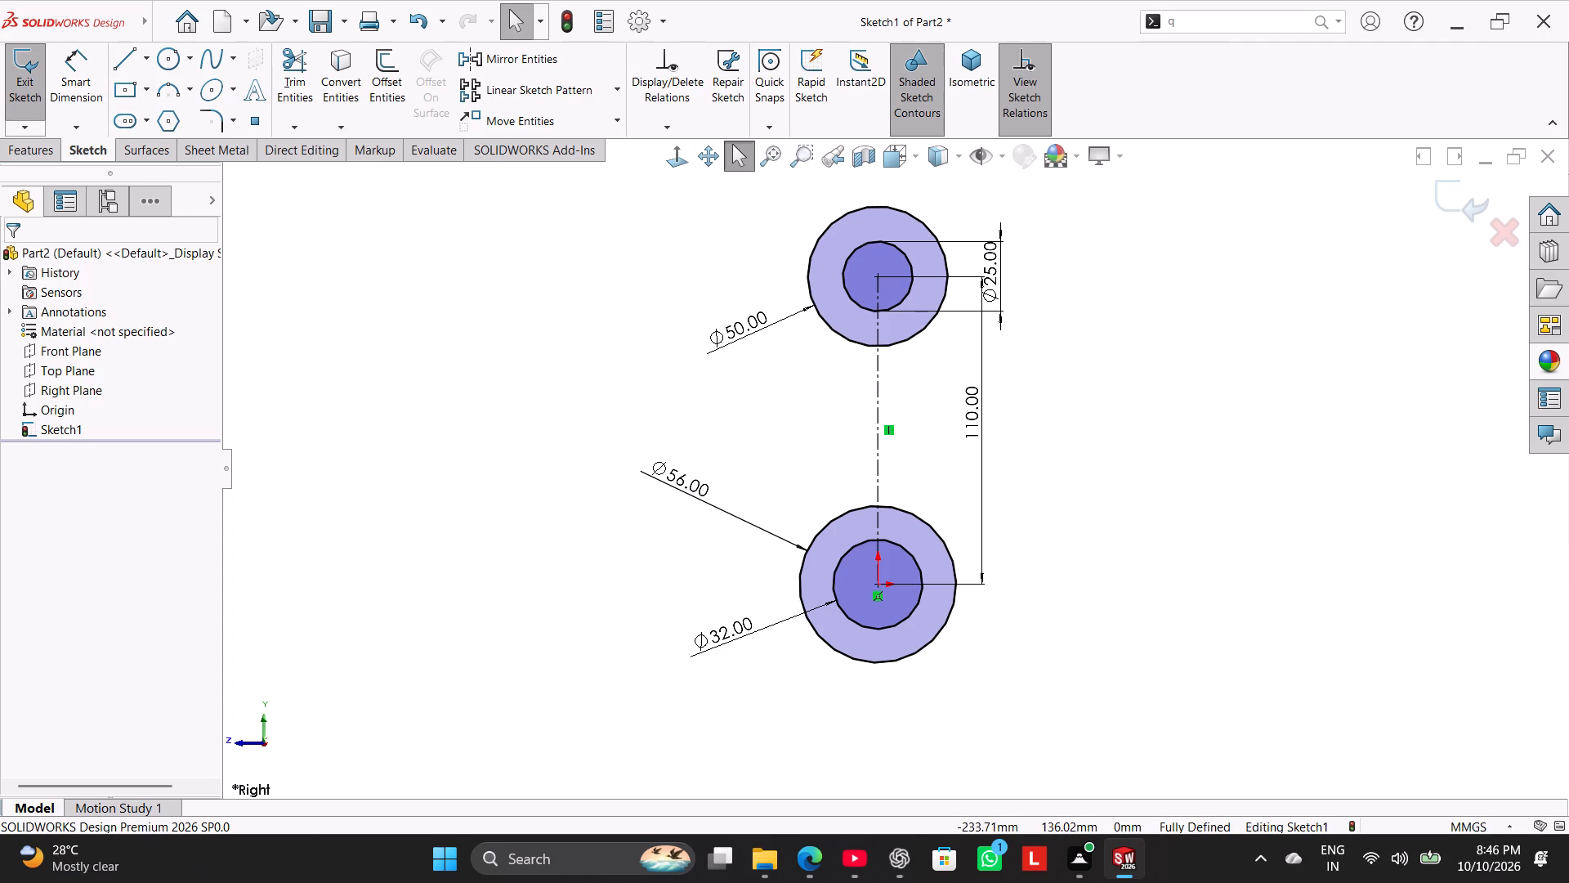
{"action": "left_click", "coordinate": [33, 156]}
{"action": "left_click", "coordinate": [39, 95]}
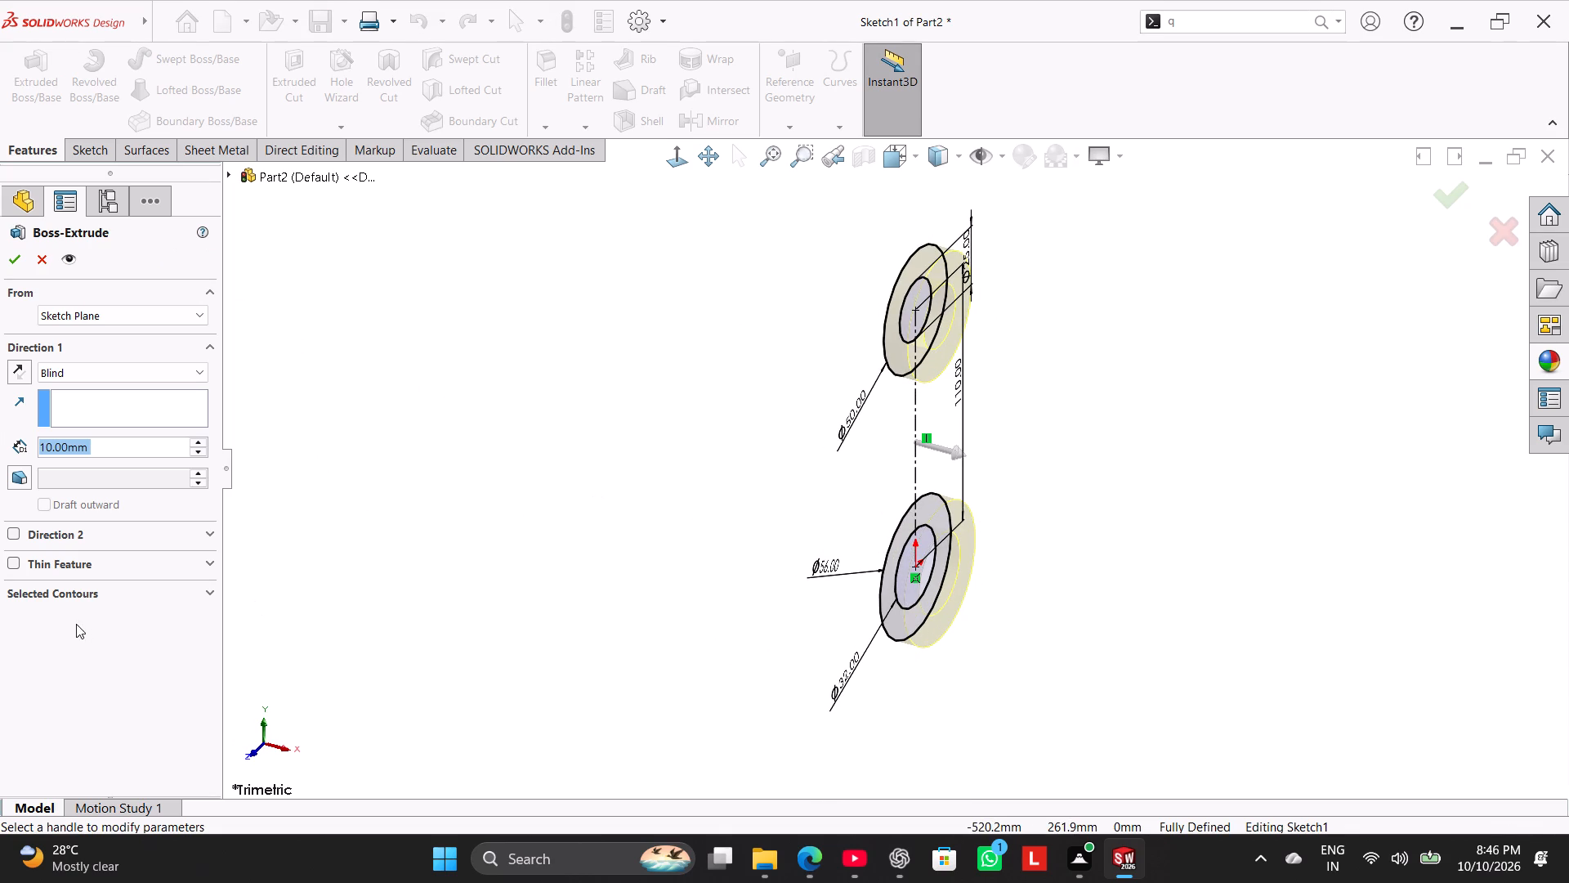
{"action": "left_click", "coordinate": [87, 604]}
{"action": "left_click", "coordinate": [94, 602]}
{"action": "left_click", "coordinate": [117, 592]}
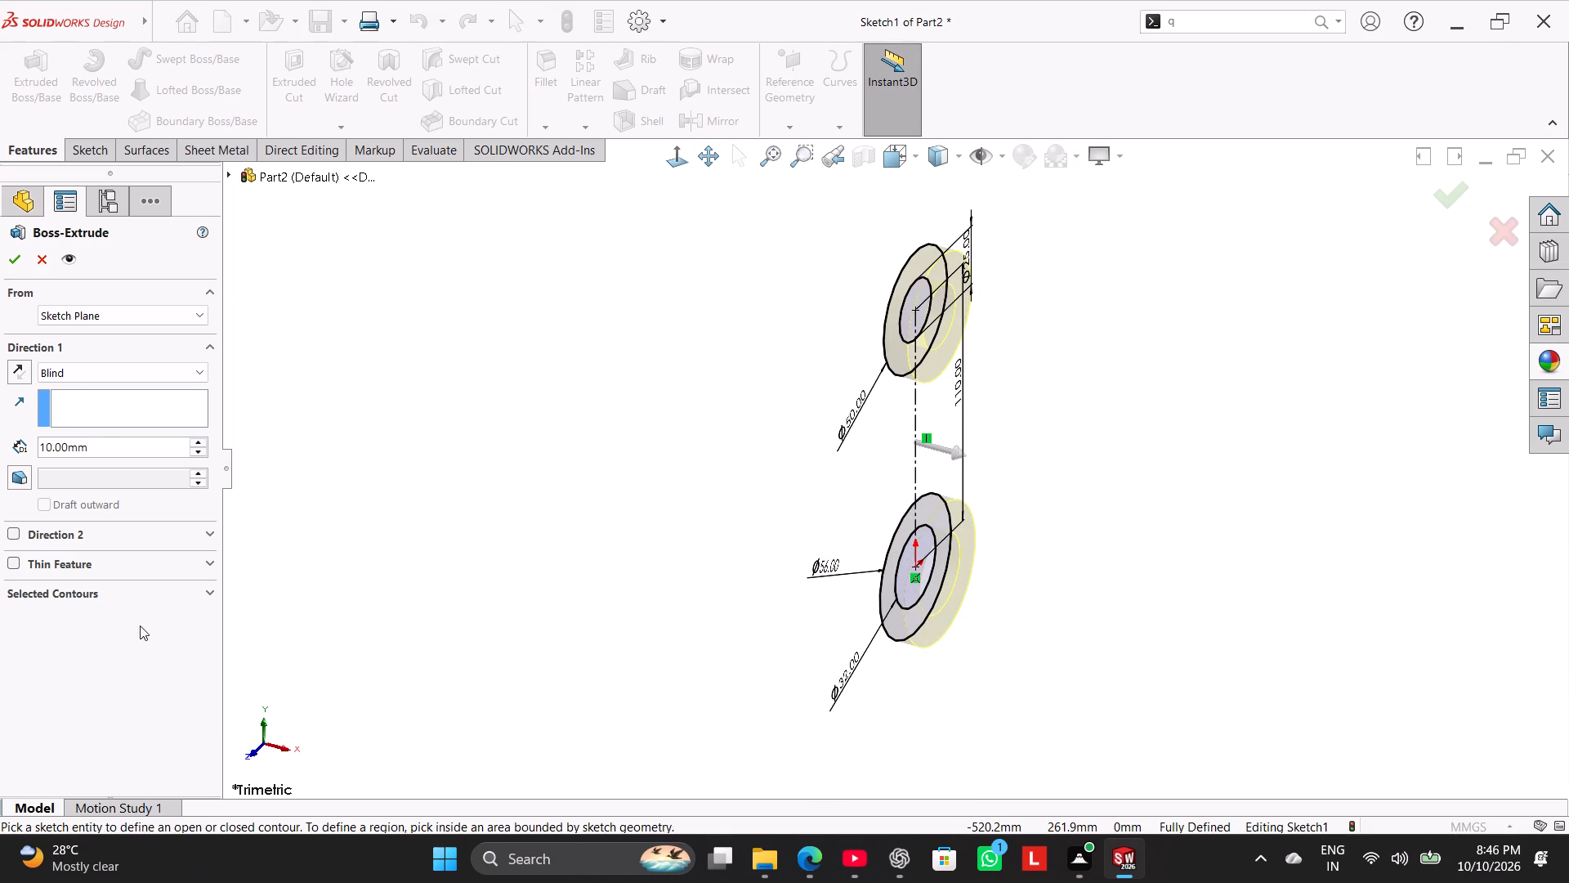
{"action": "left_click", "coordinate": [140, 625]}
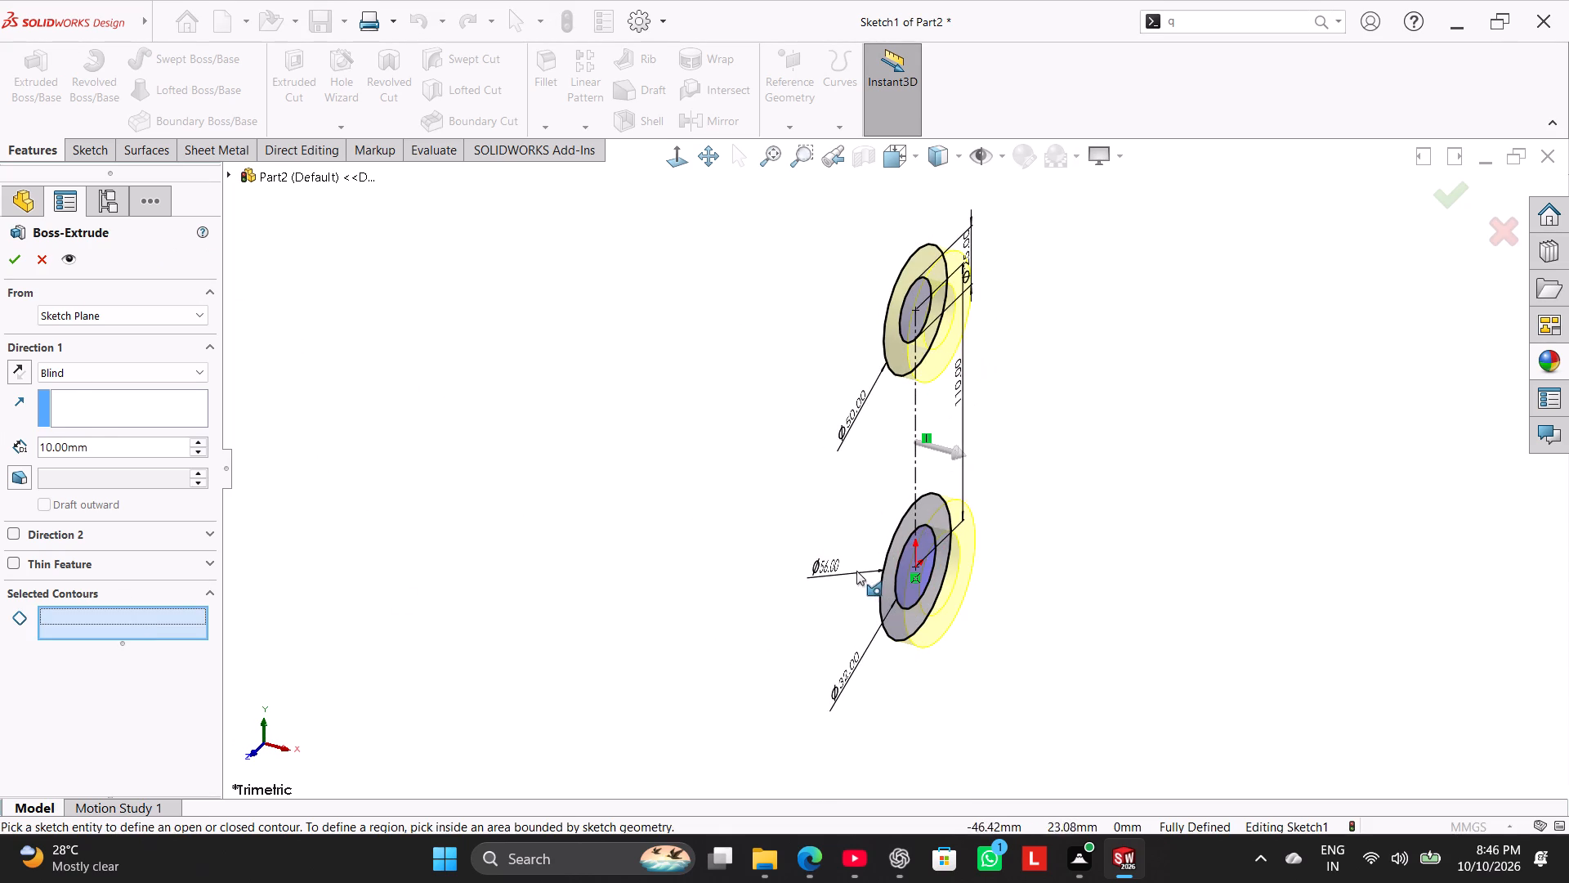
{"action": "left_click", "coordinate": [883, 359]}
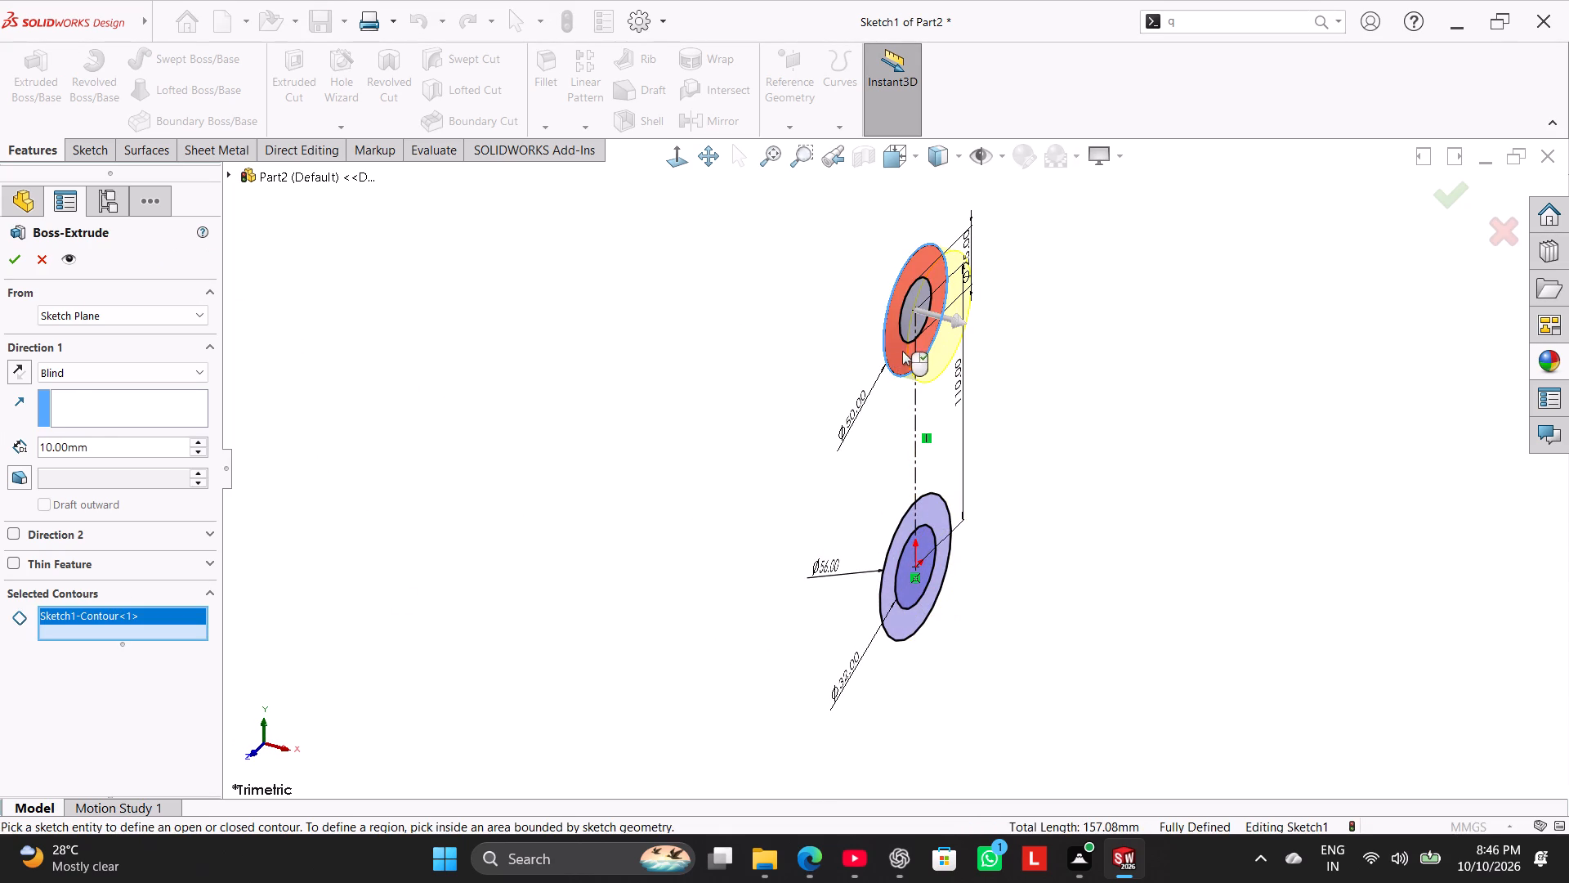
{"action": "left_click", "coordinate": [903, 338]}
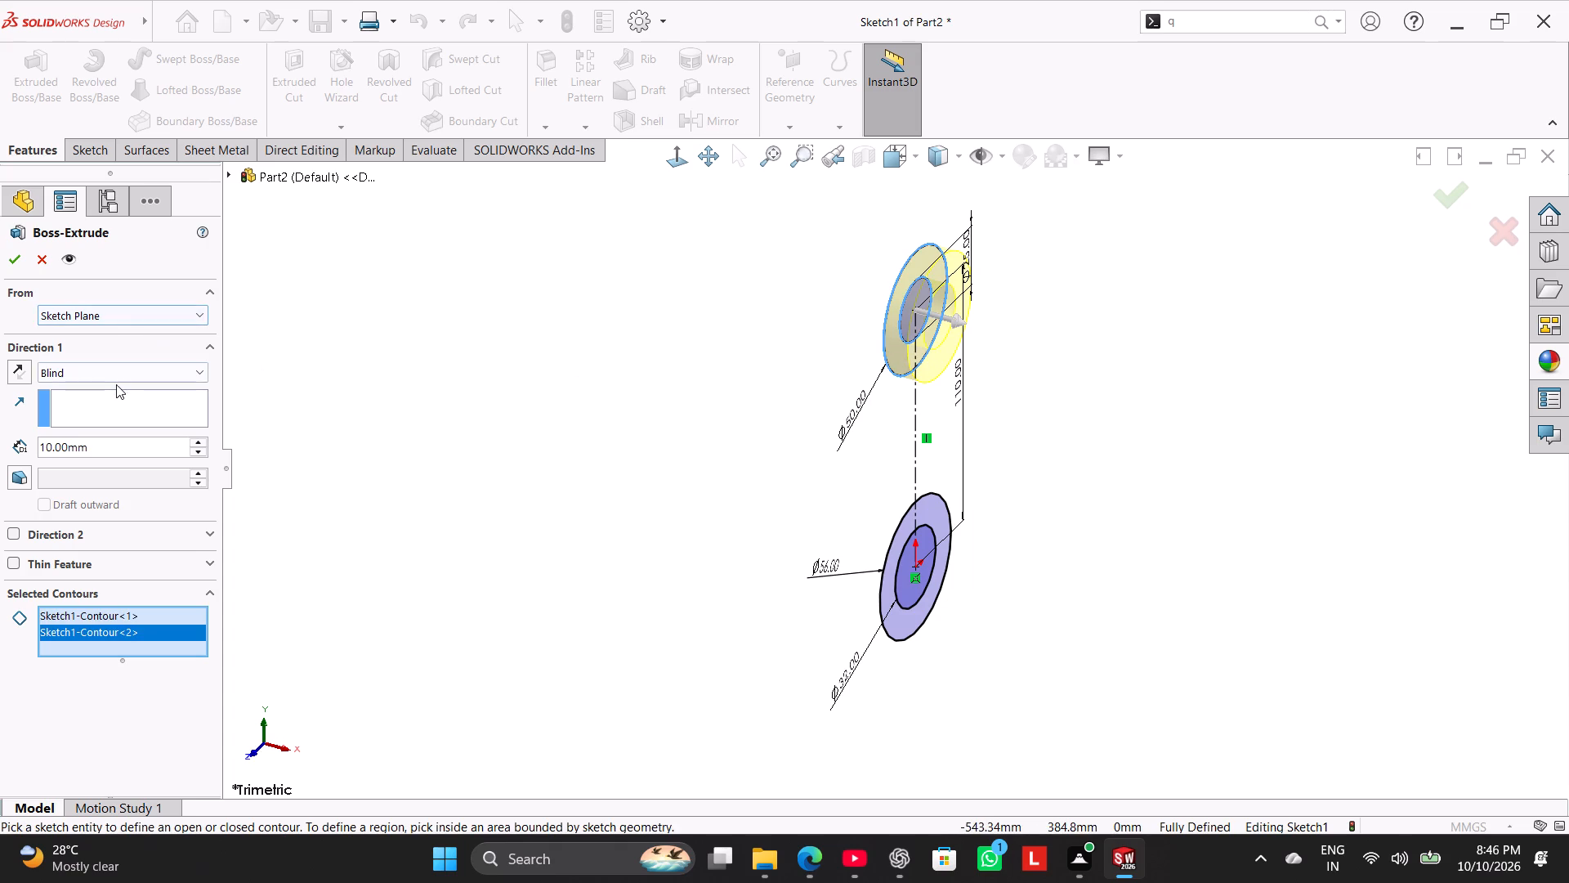
{"action": "left_click", "coordinate": [115, 375]}
{"action": "left_click", "coordinate": [113, 459]}
{"action": "double_click", "coordinate": [114, 447]}
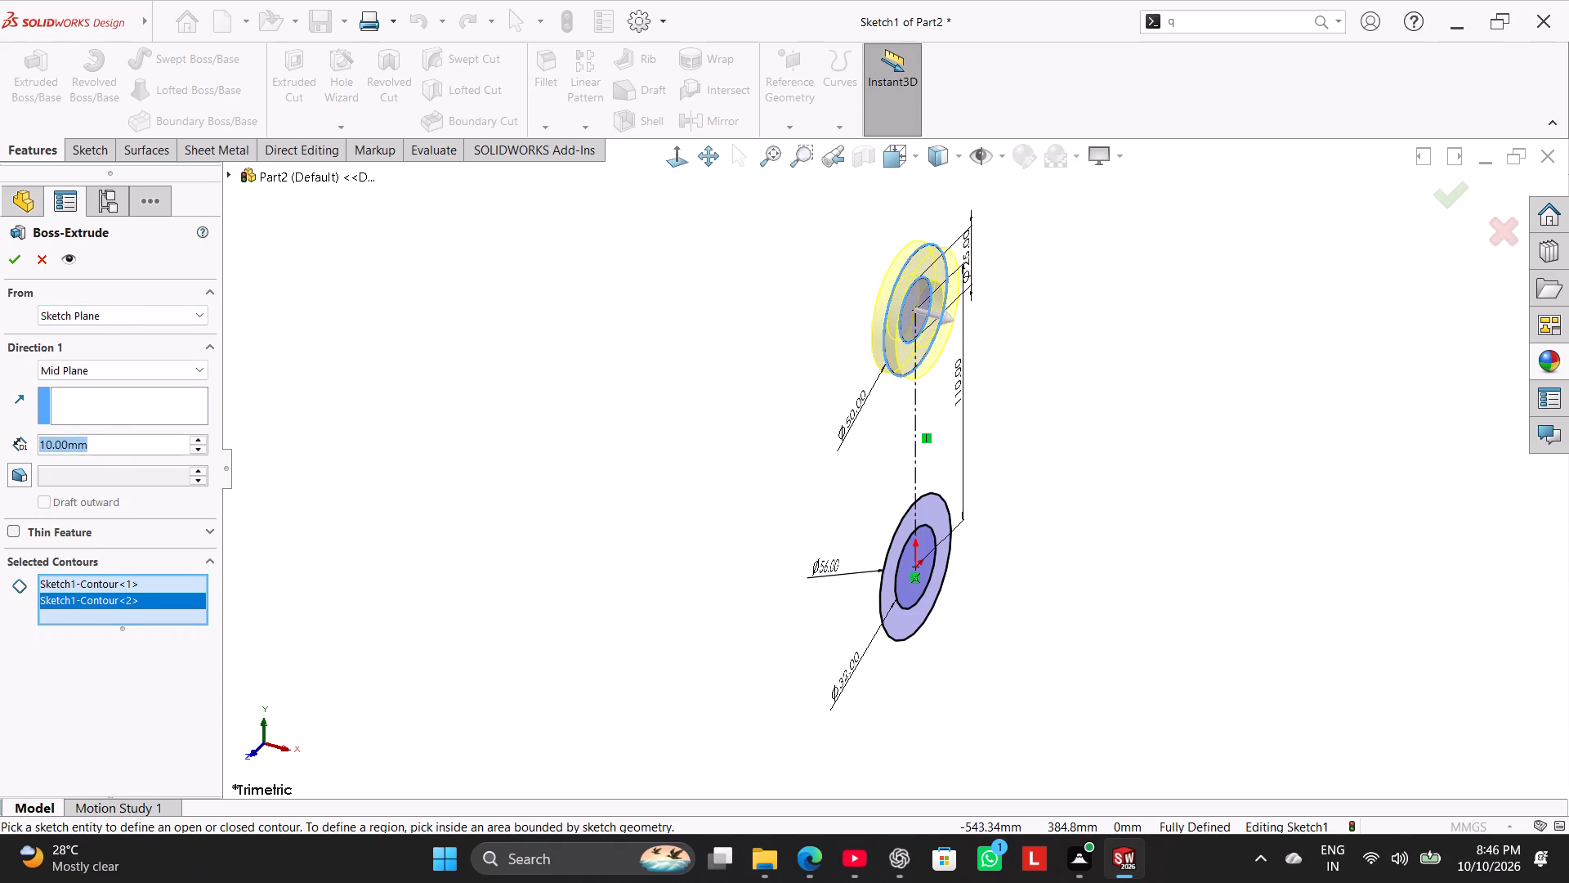
{"action": "key", "text": "4"}
{"action": "key", "text": "6"}
{"action": "key", "text": "Return"}
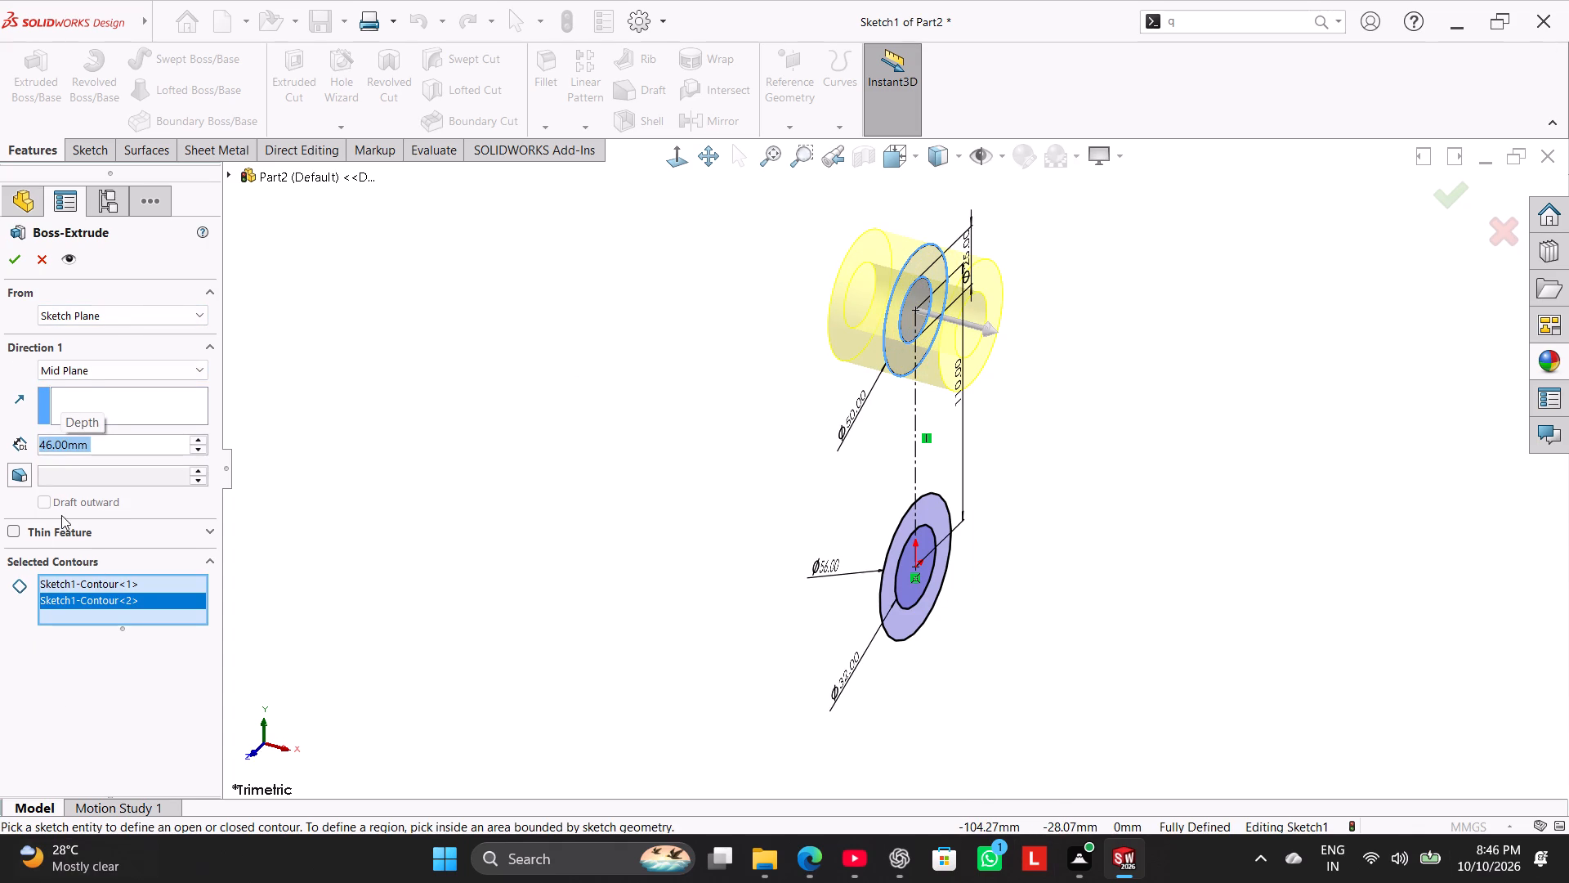
{"action": "left_click", "coordinate": [12, 263]}
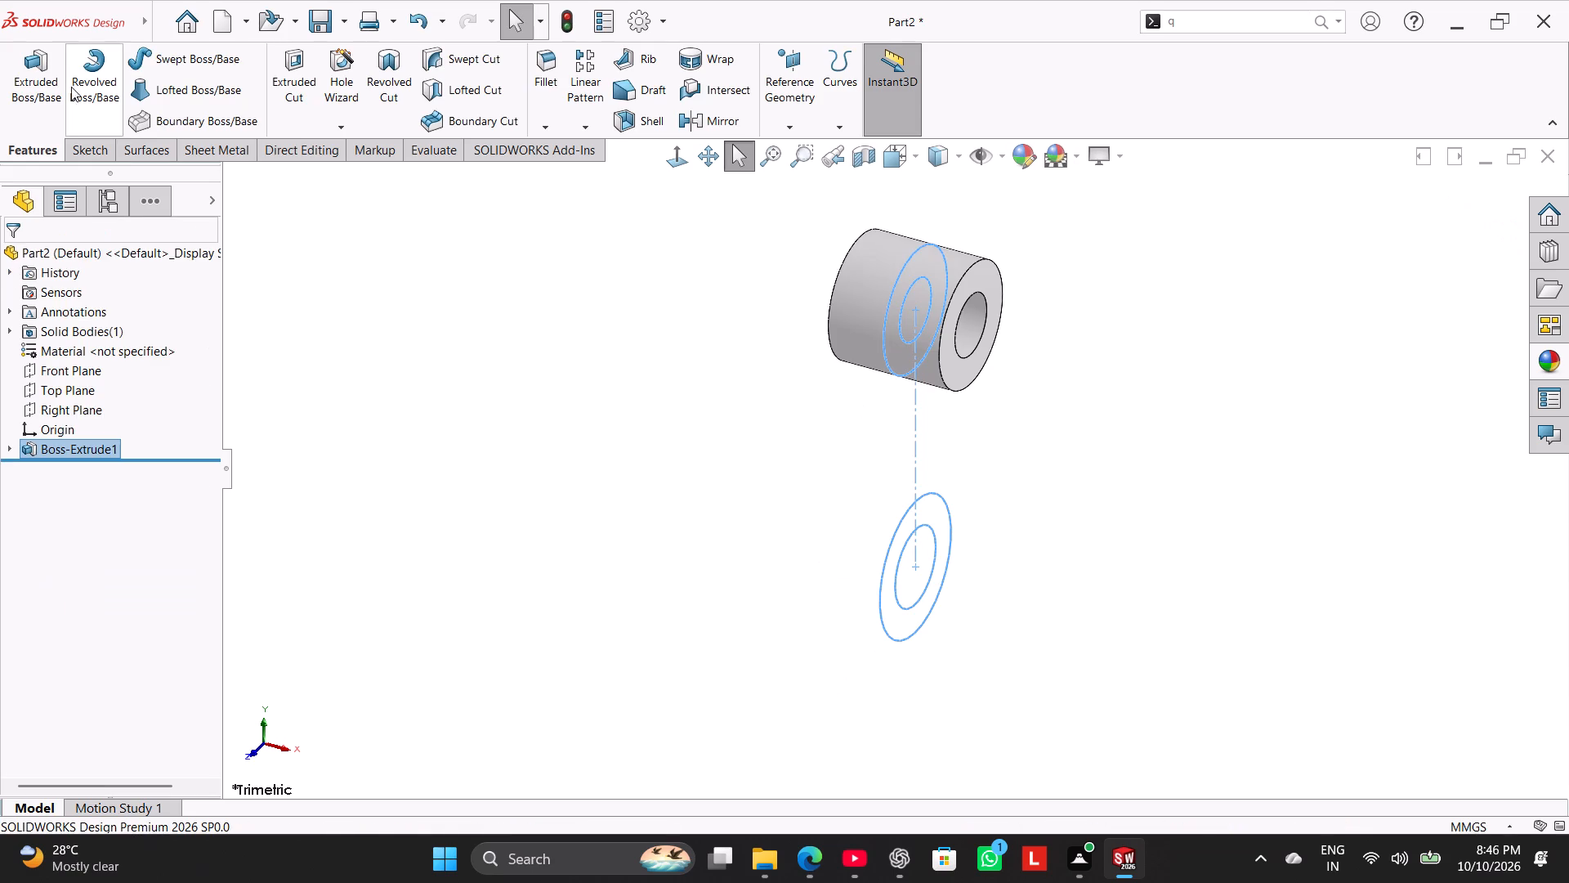
Start a boss extrusion from Sketch1 and limit its selected contours to the ring between the two lower circles.
{"action": "left_click", "coordinate": [53, 73]}
{"action": "left_click", "coordinate": [230, 182]}
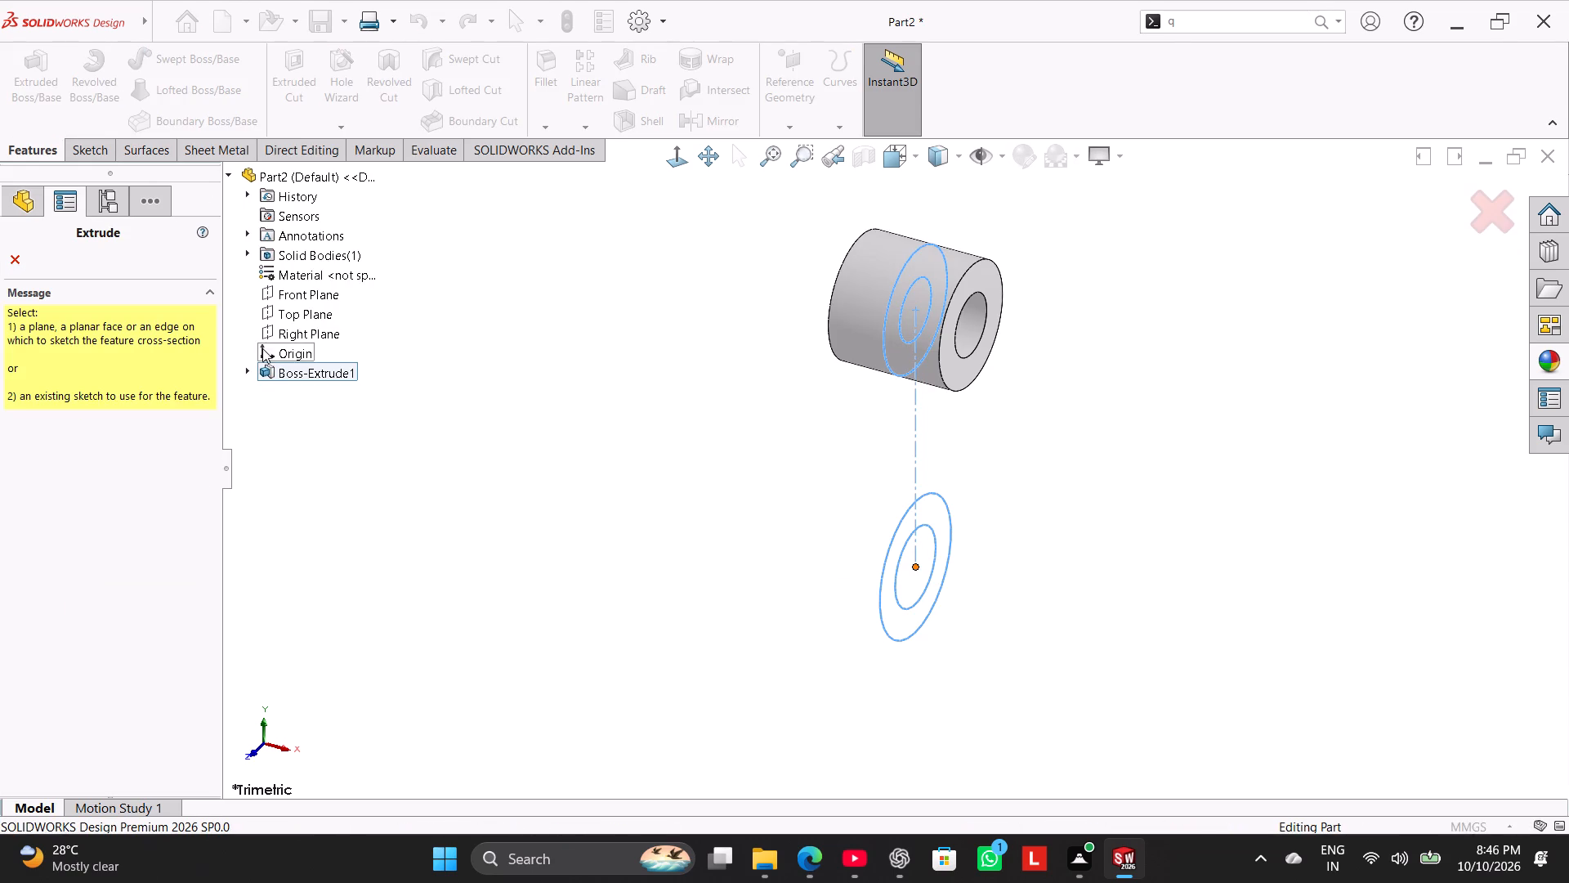
{"action": "left_click", "coordinate": [255, 370]}
{"action": "left_click", "coordinate": [301, 386]}
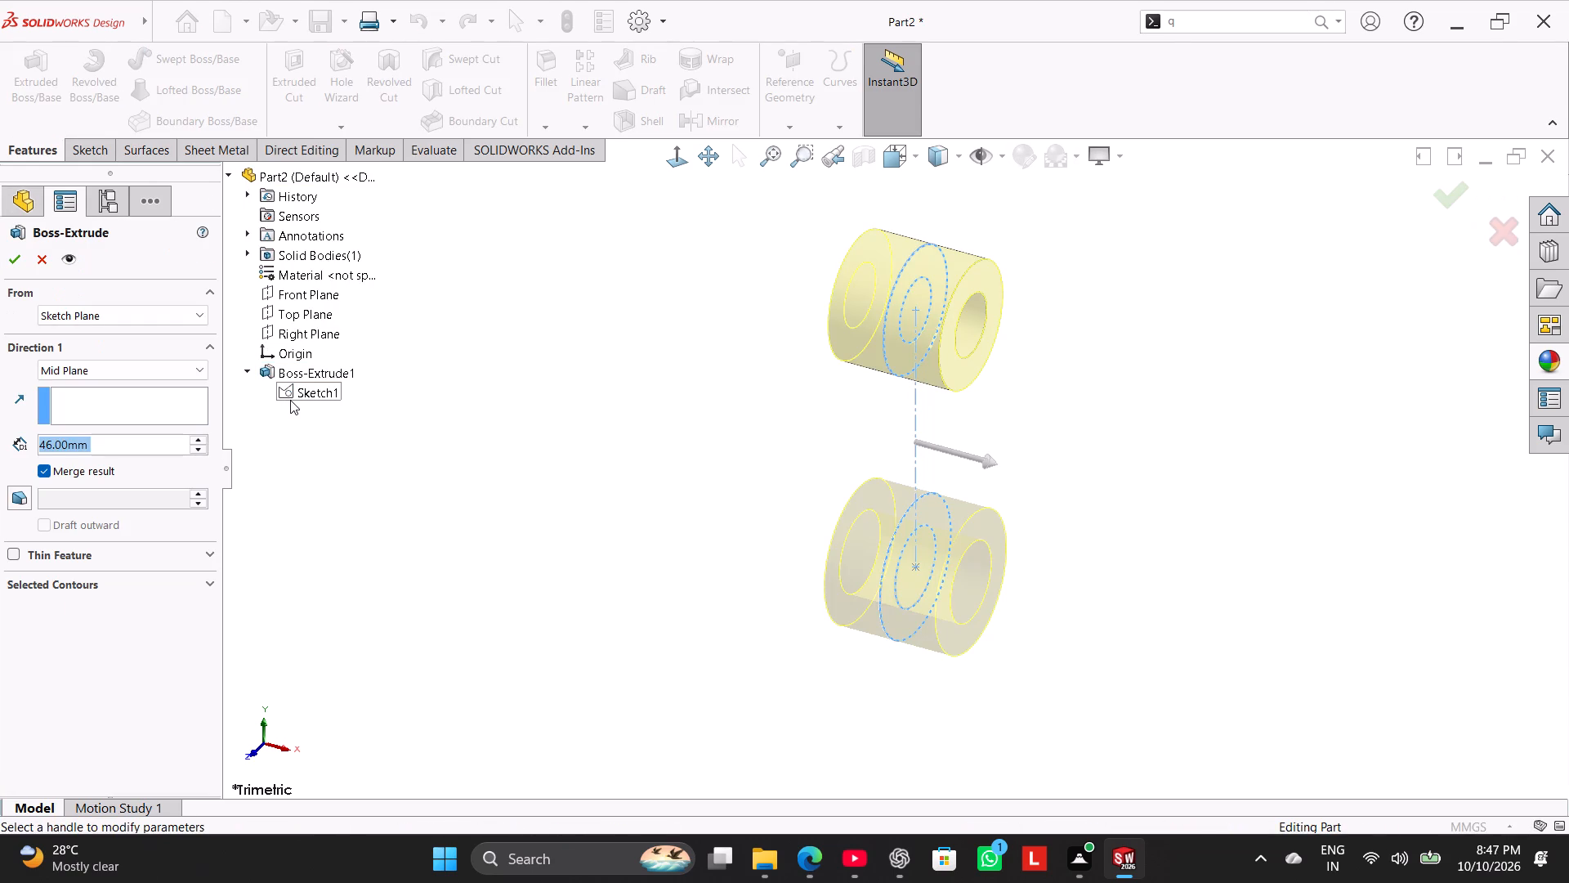
{"action": "left_click", "coordinate": [173, 587]}
{"action": "right_click", "coordinate": [181, 613]}
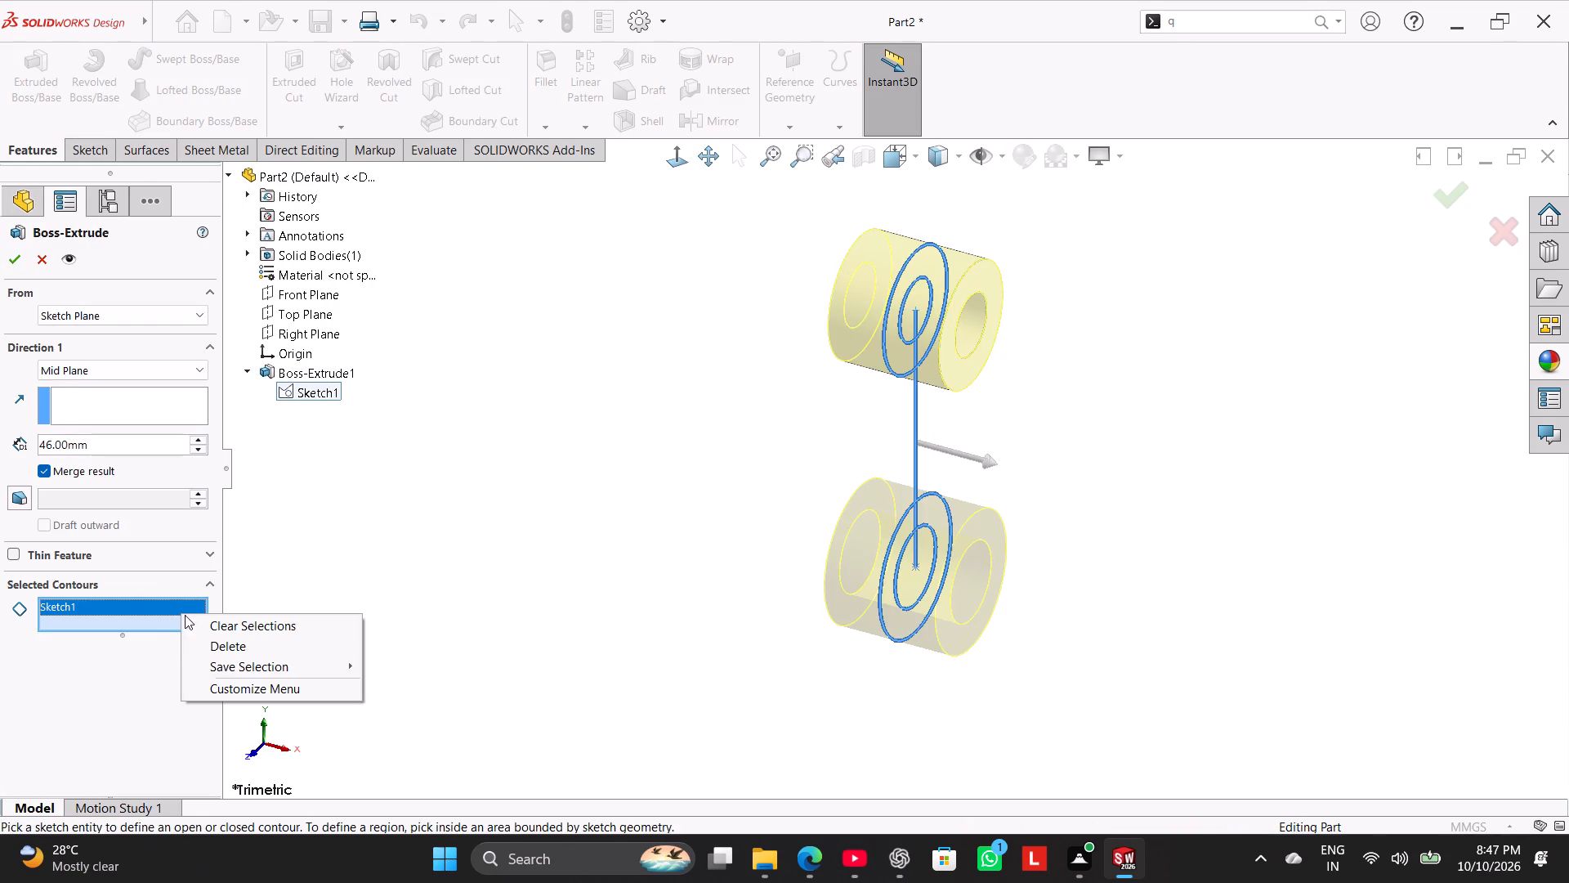
{"action": "left_click", "coordinate": [204, 623]}
{"action": "left_click", "coordinate": [879, 603]}
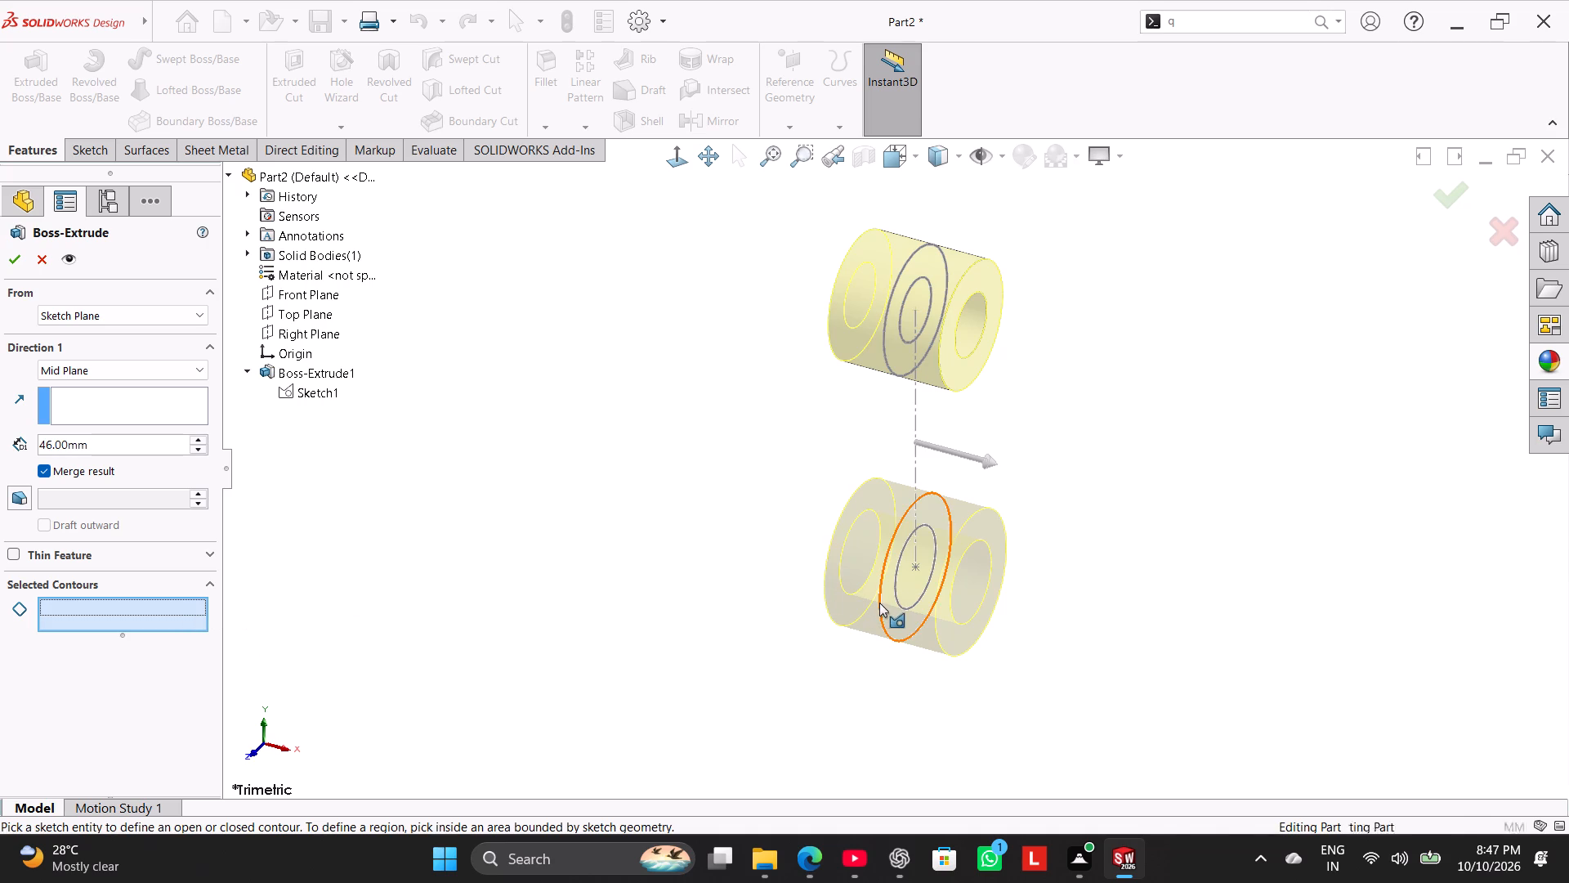
{"action": "left_click", "coordinate": [900, 597]}
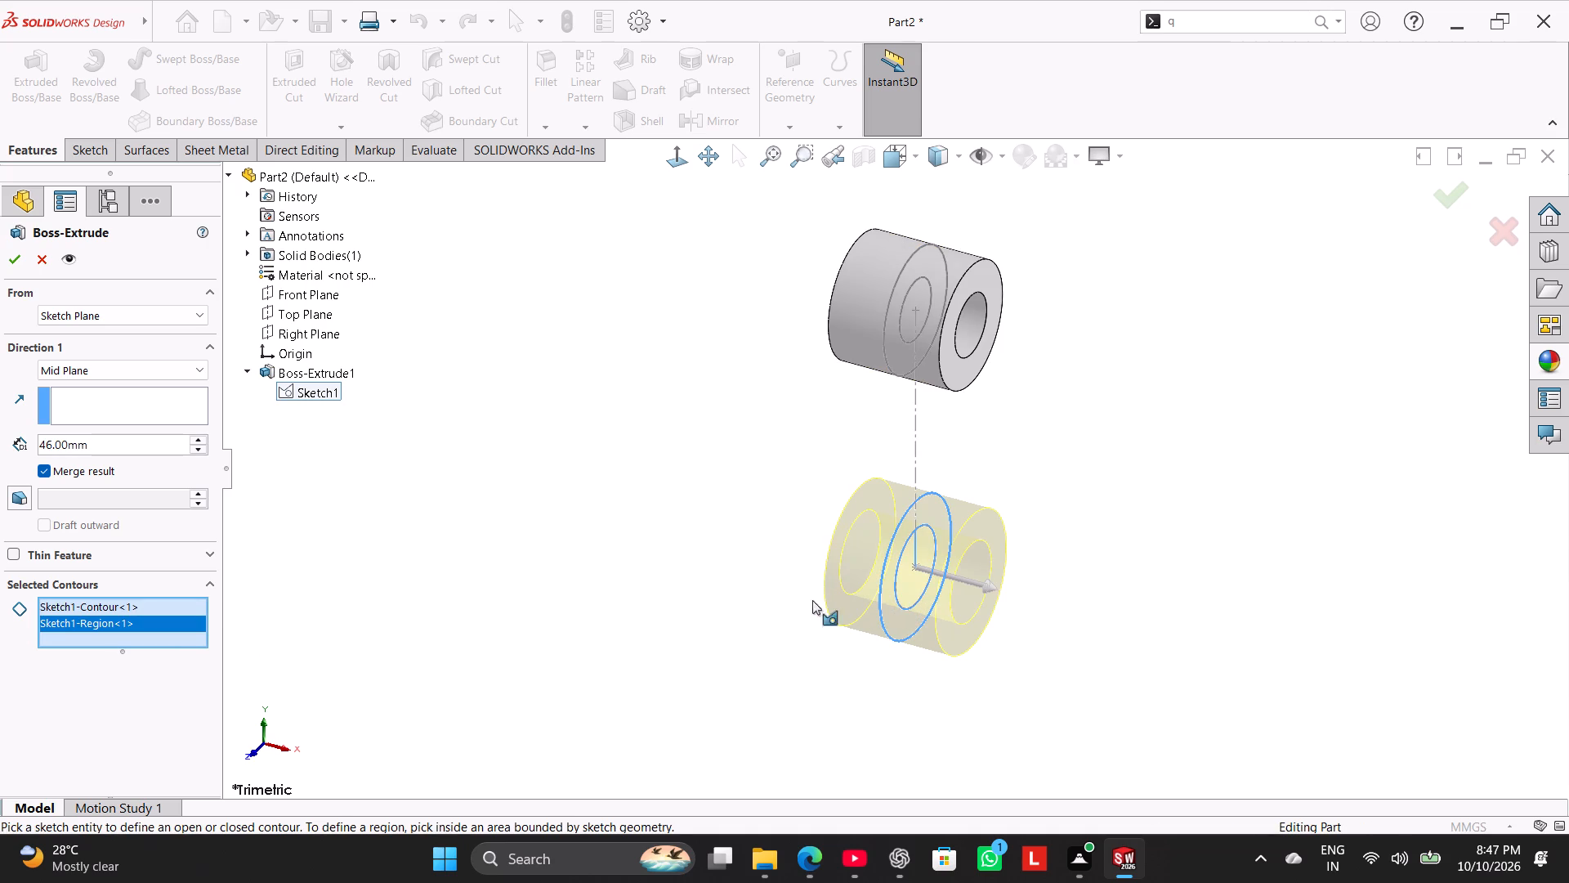
Set the lower ring extrusion's start condition to Offset with a value of 17 mm.
{"action": "left_click", "coordinate": [121, 370]}
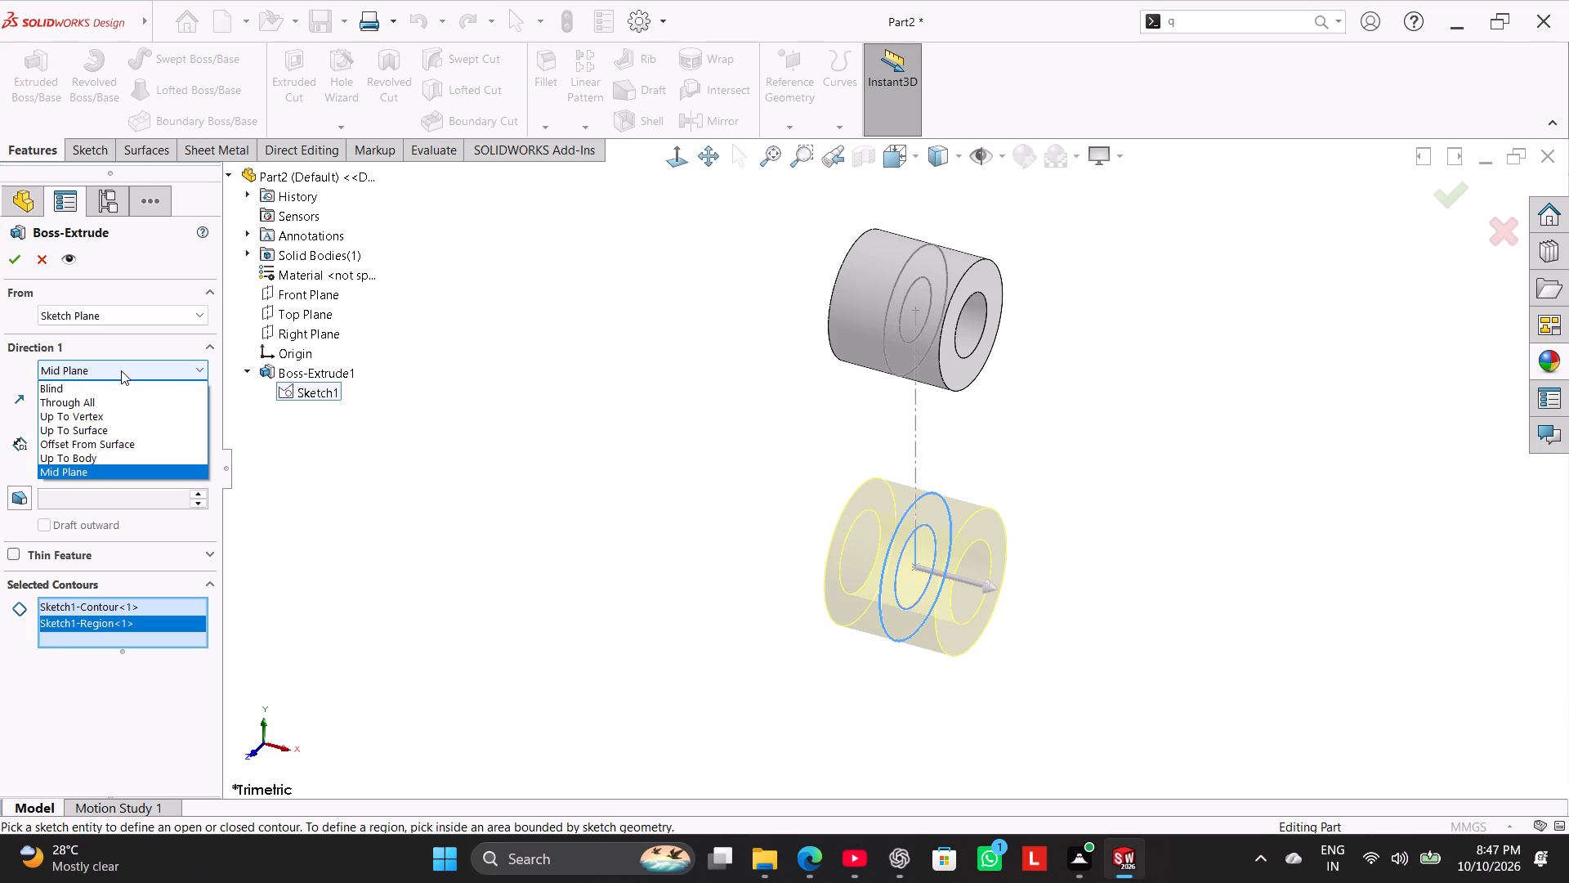
{"action": "left_click", "coordinate": [186, 315]}
{"action": "left_click", "coordinate": [186, 315]}
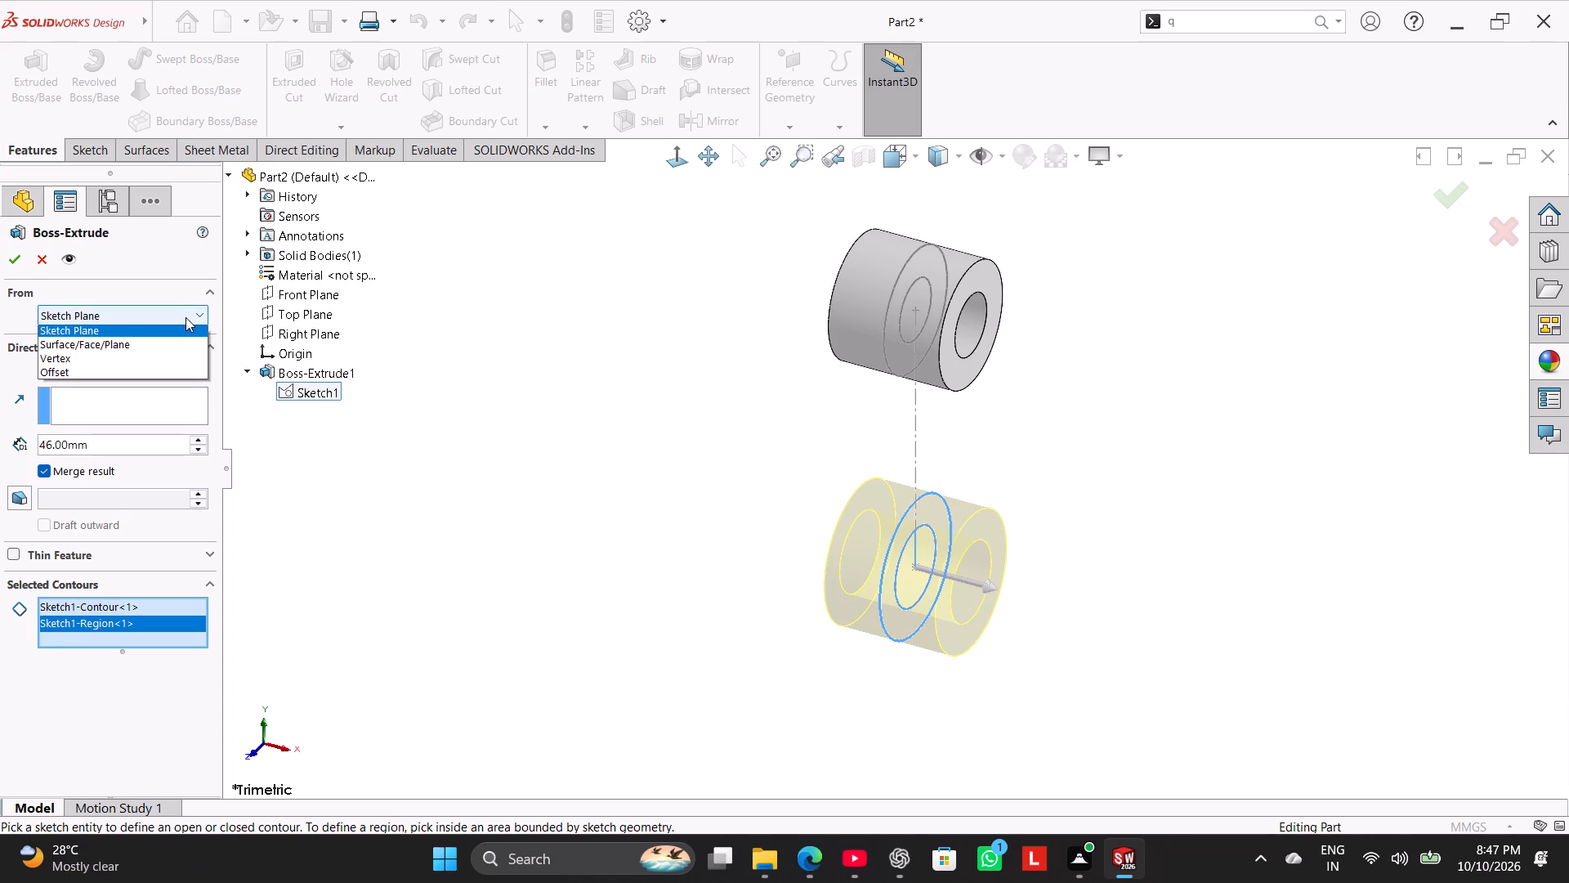
{"action": "left_click", "coordinate": [175, 375]}
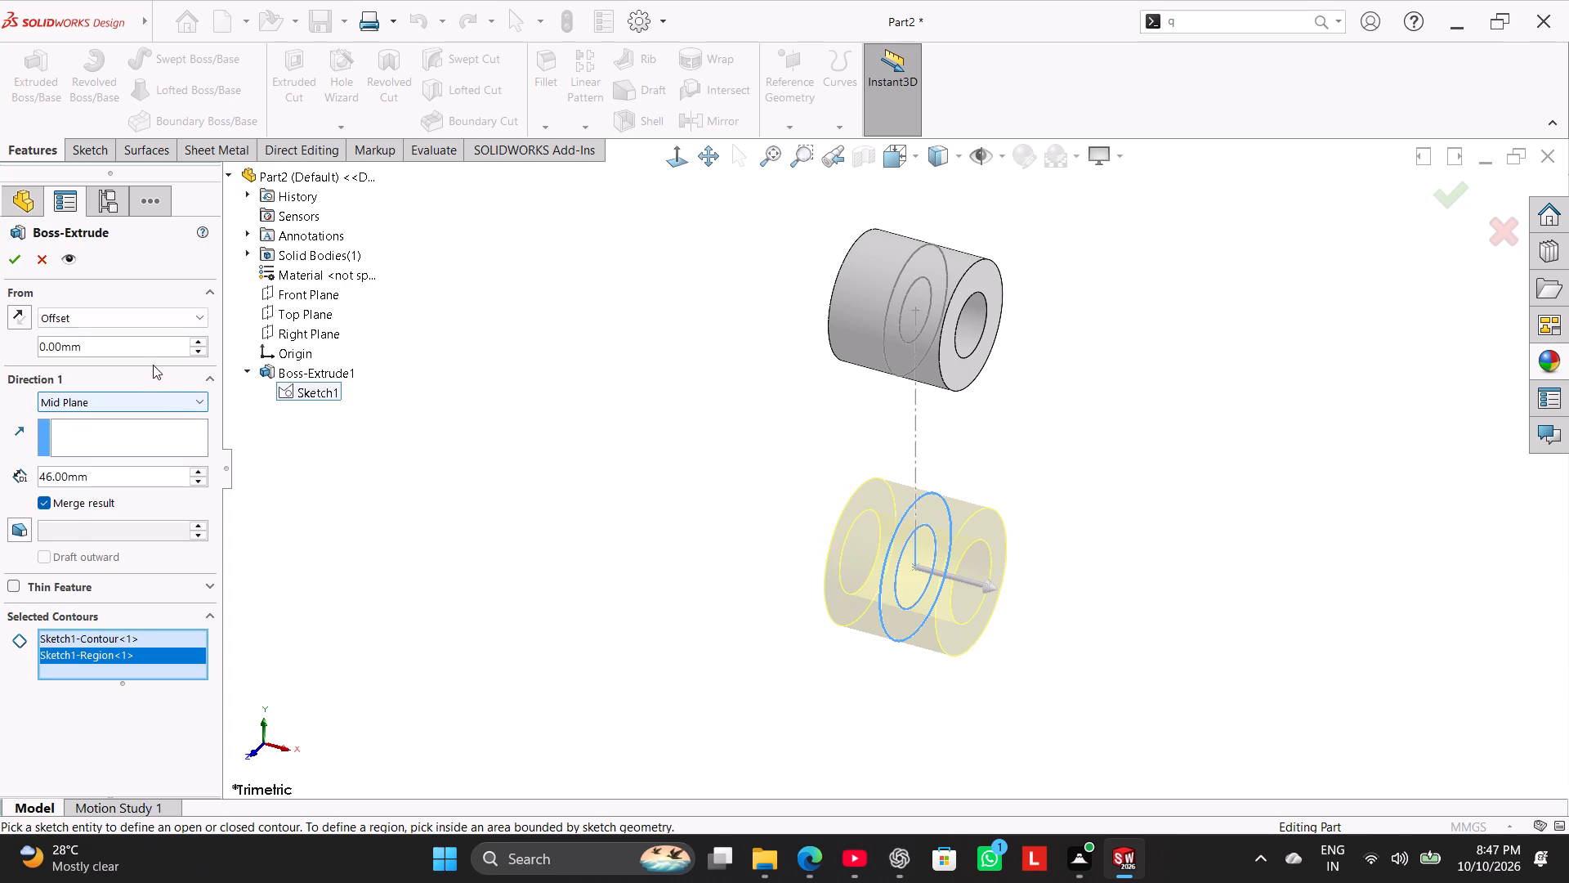
{"action": "double_click", "coordinate": [150, 352]}
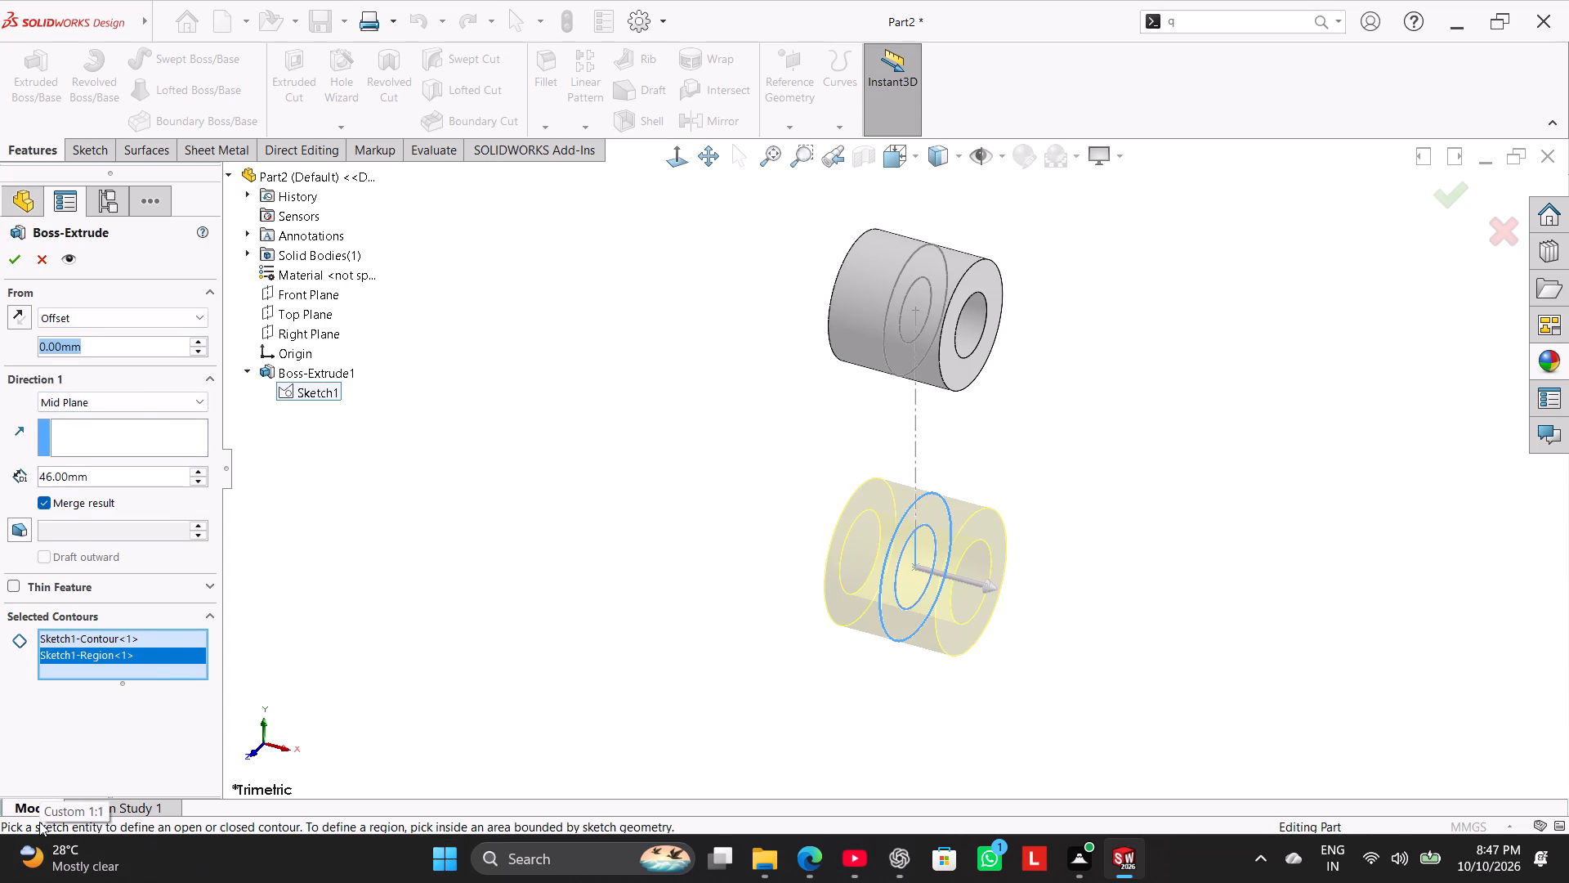
{"action": "type", "text": "34/"}
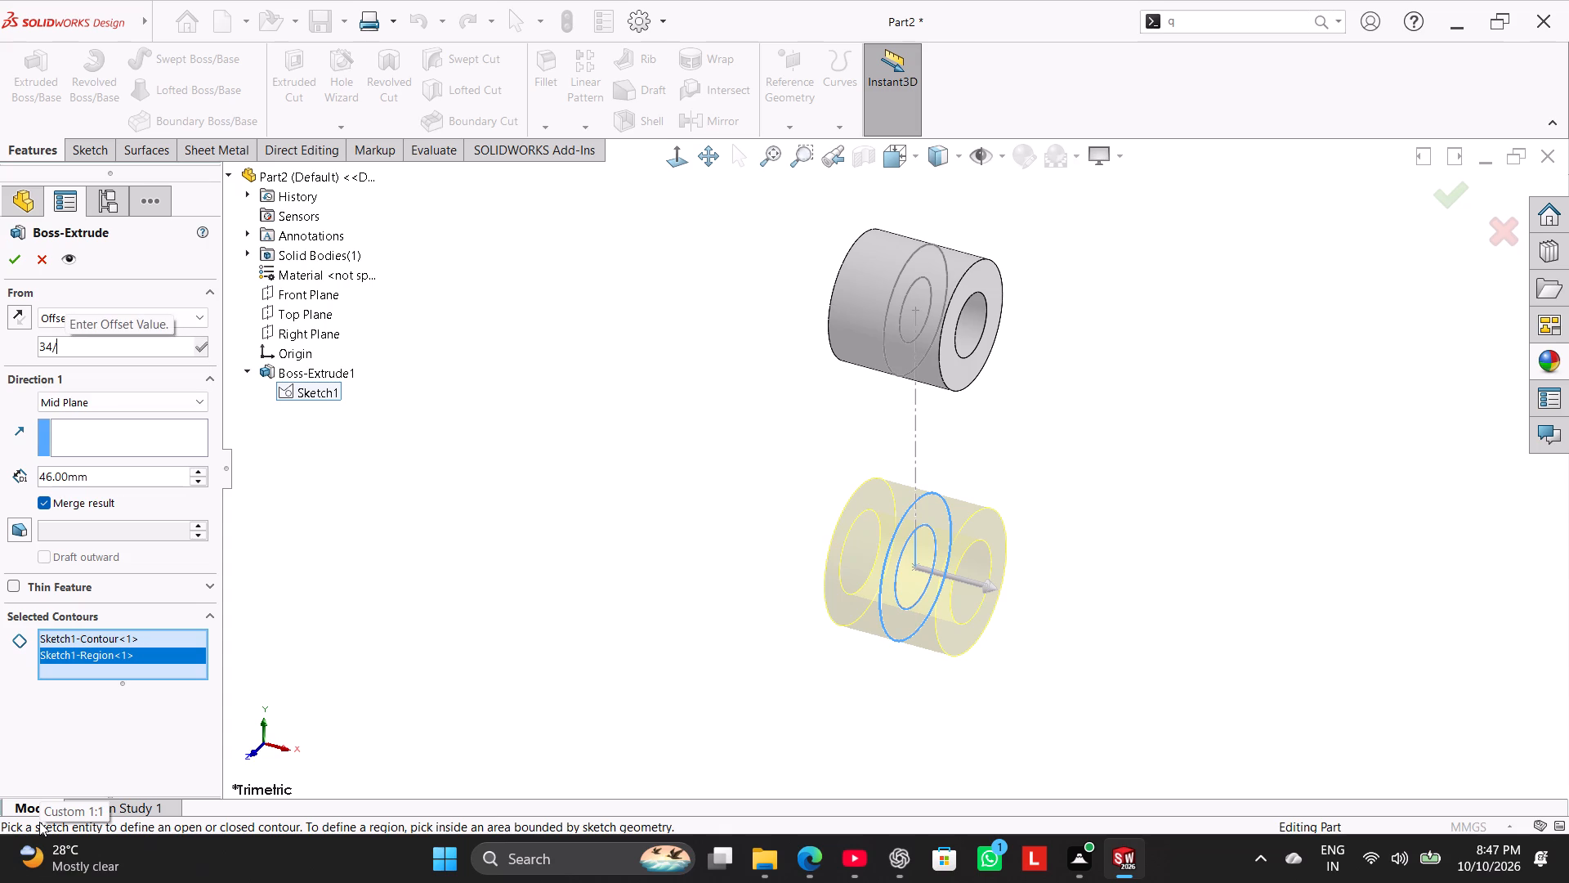
{"action": "key", "text": "2"}
{"action": "key", "text": "Return"}
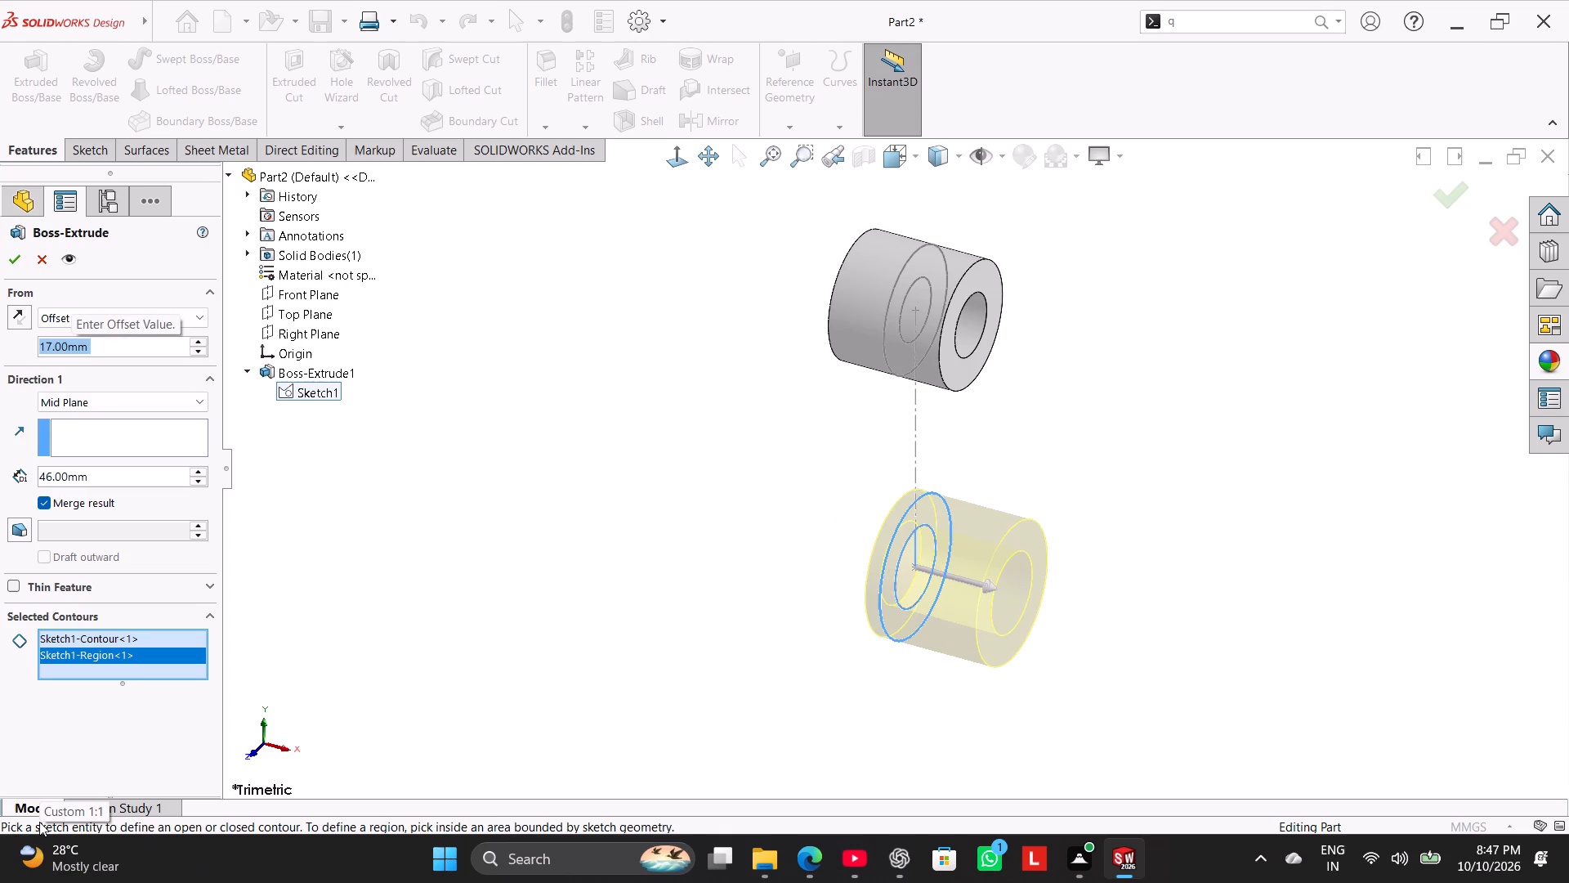
Use the Blind end condition and reverse both the start offset and the extrusion direction toward the negative X side.
{"action": "middle_click_drag", "start_coordinate": [692, 616], "coordinate": [722, 658]}
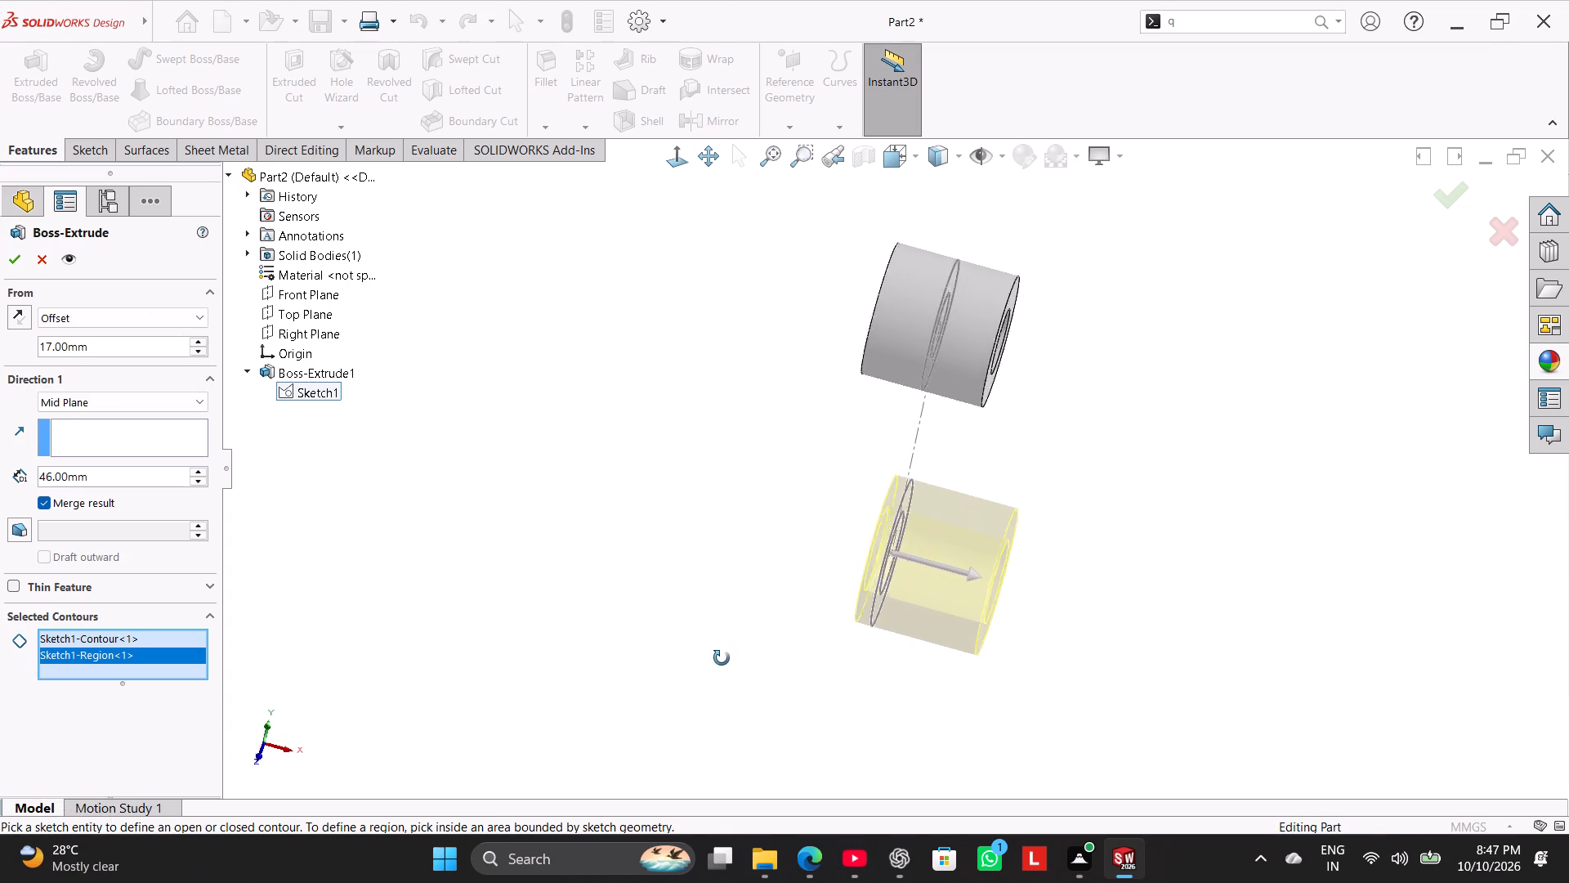
{"action": "middle_click_drag", "start_coordinate": [722, 658], "coordinate": [713, 663]}
{"action": "left_click", "coordinate": [8, 316]}
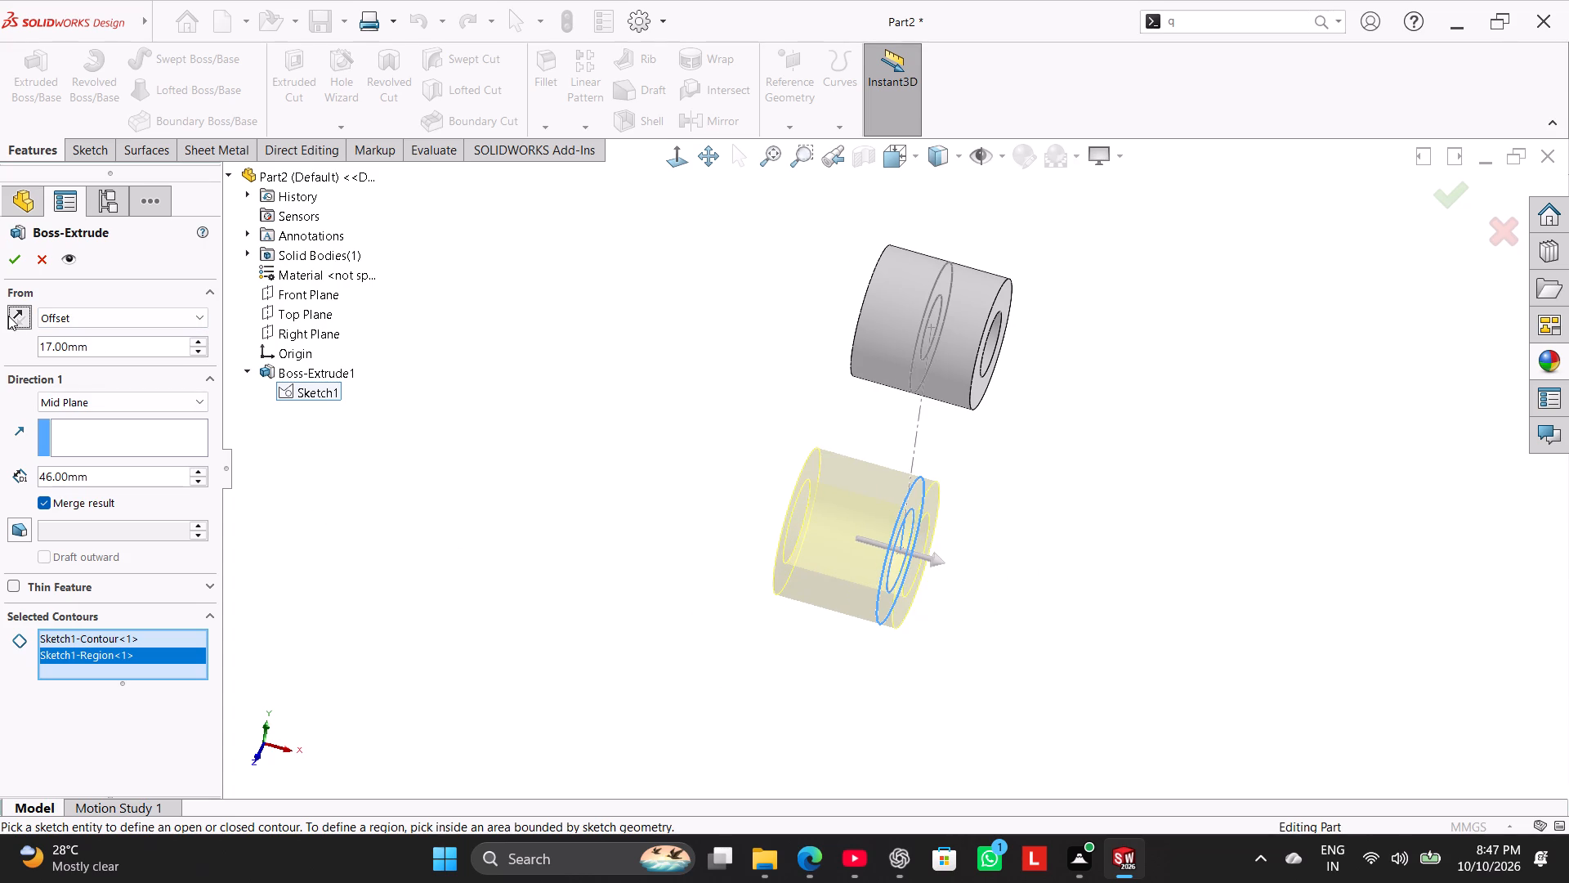
{"action": "left_click", "coordinate": [8, 316]}
{"action": "left_click", "coordinate": [83, 405]}
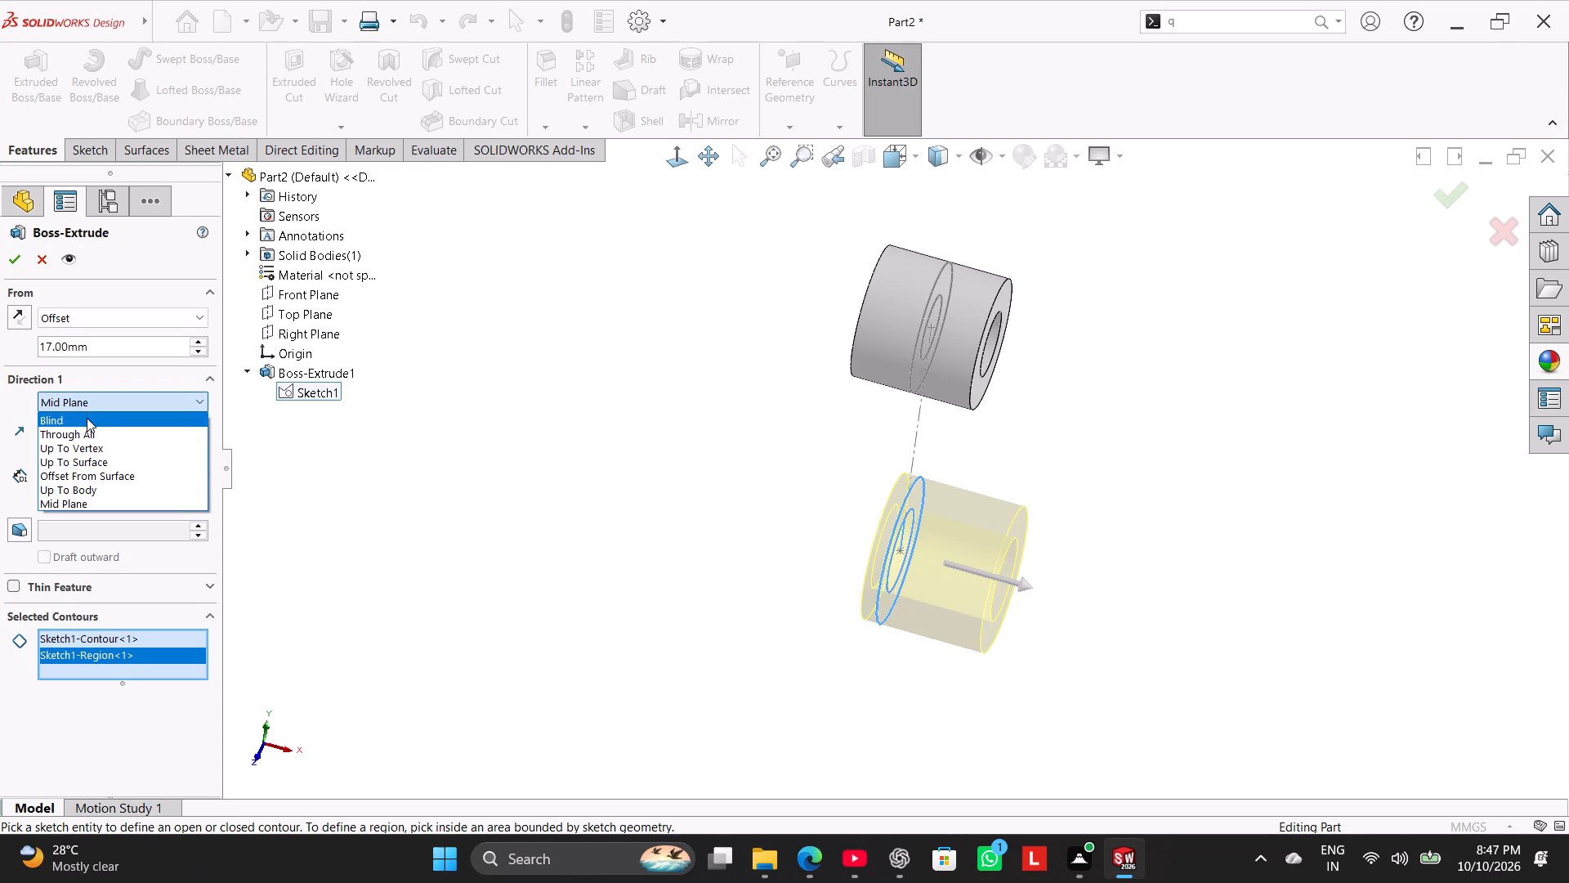
{"action": "left_click", "coordinate": [87, 418]}
{"action": "left_click", "coordinate": [25, 313]}
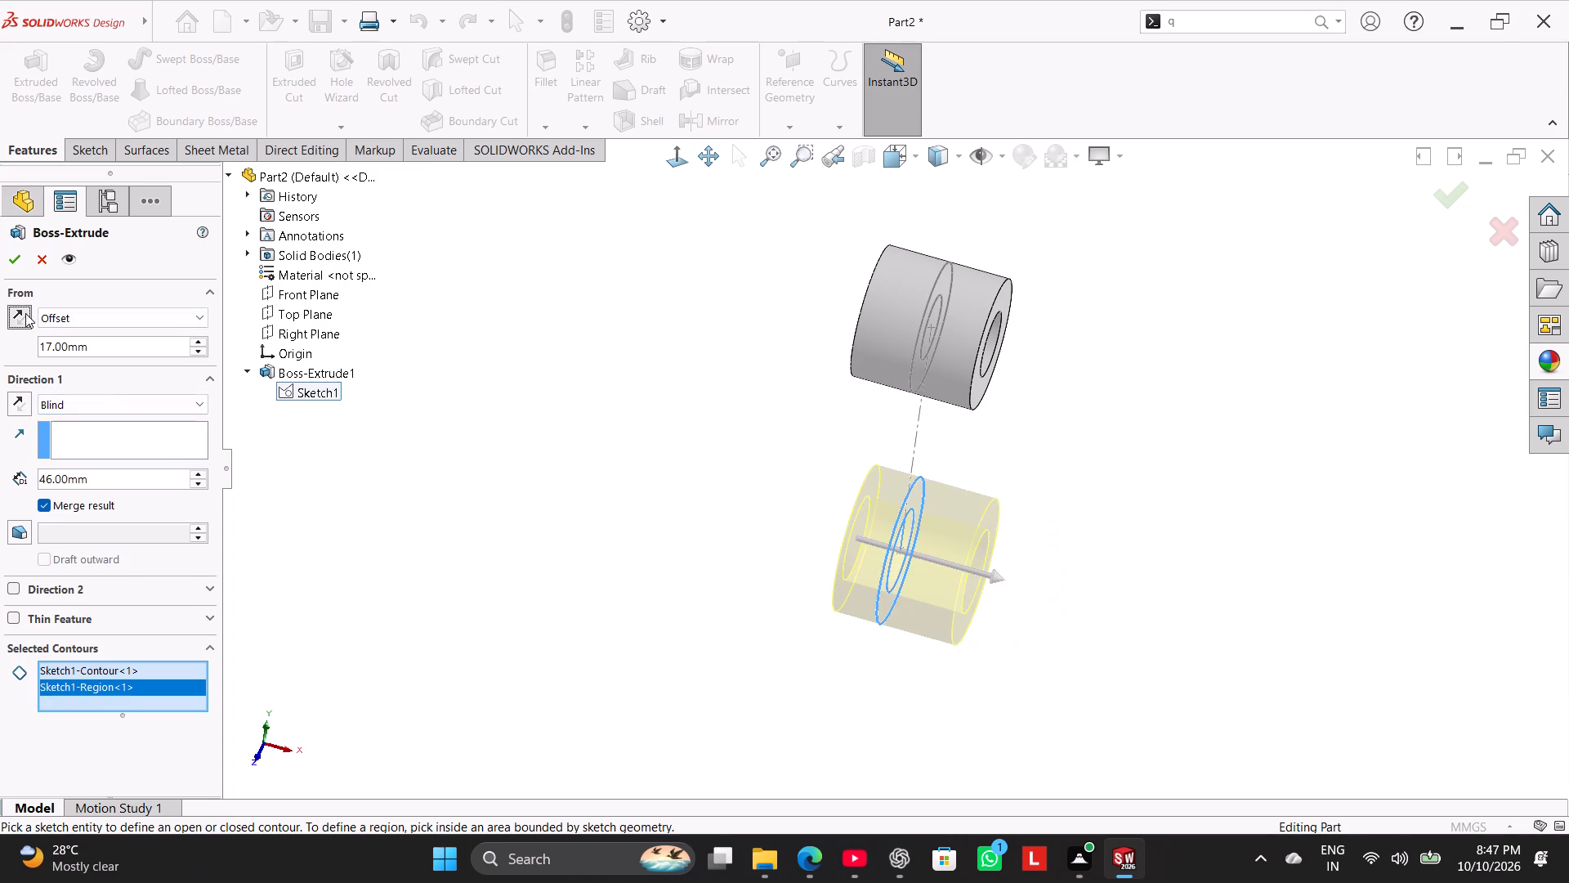
{"action": "left_click", "coordinate": [25, 313]}
{"action": "left_click", "coordinate": [25, 313]}
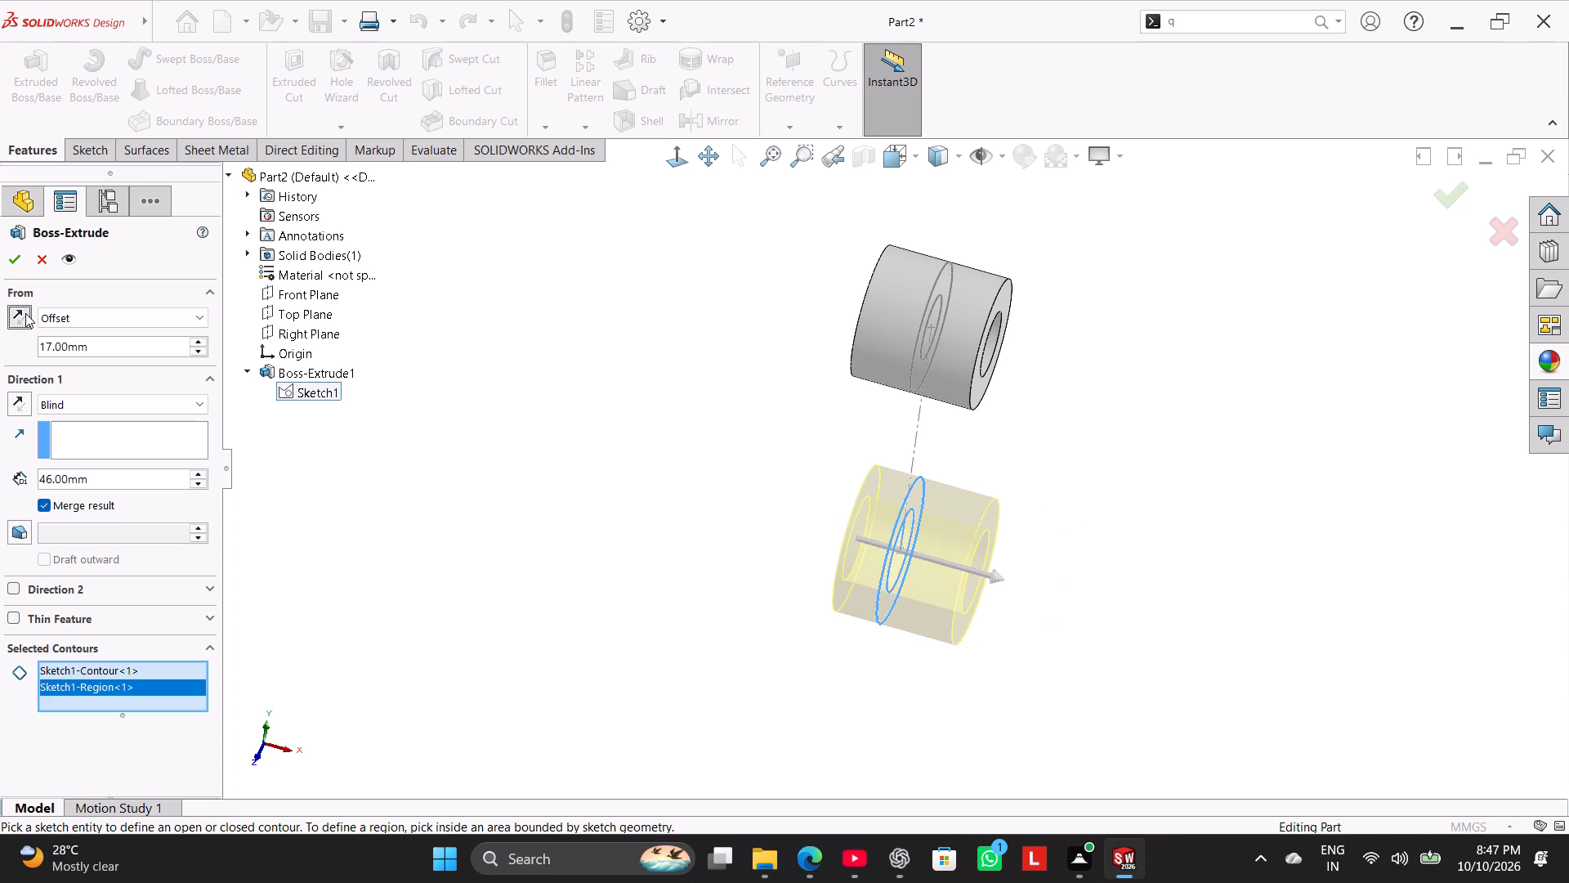
{"action": "left_click", "coordinate": [25, 313]}
{"action": "left_click", "coordinate": [25, 313]}
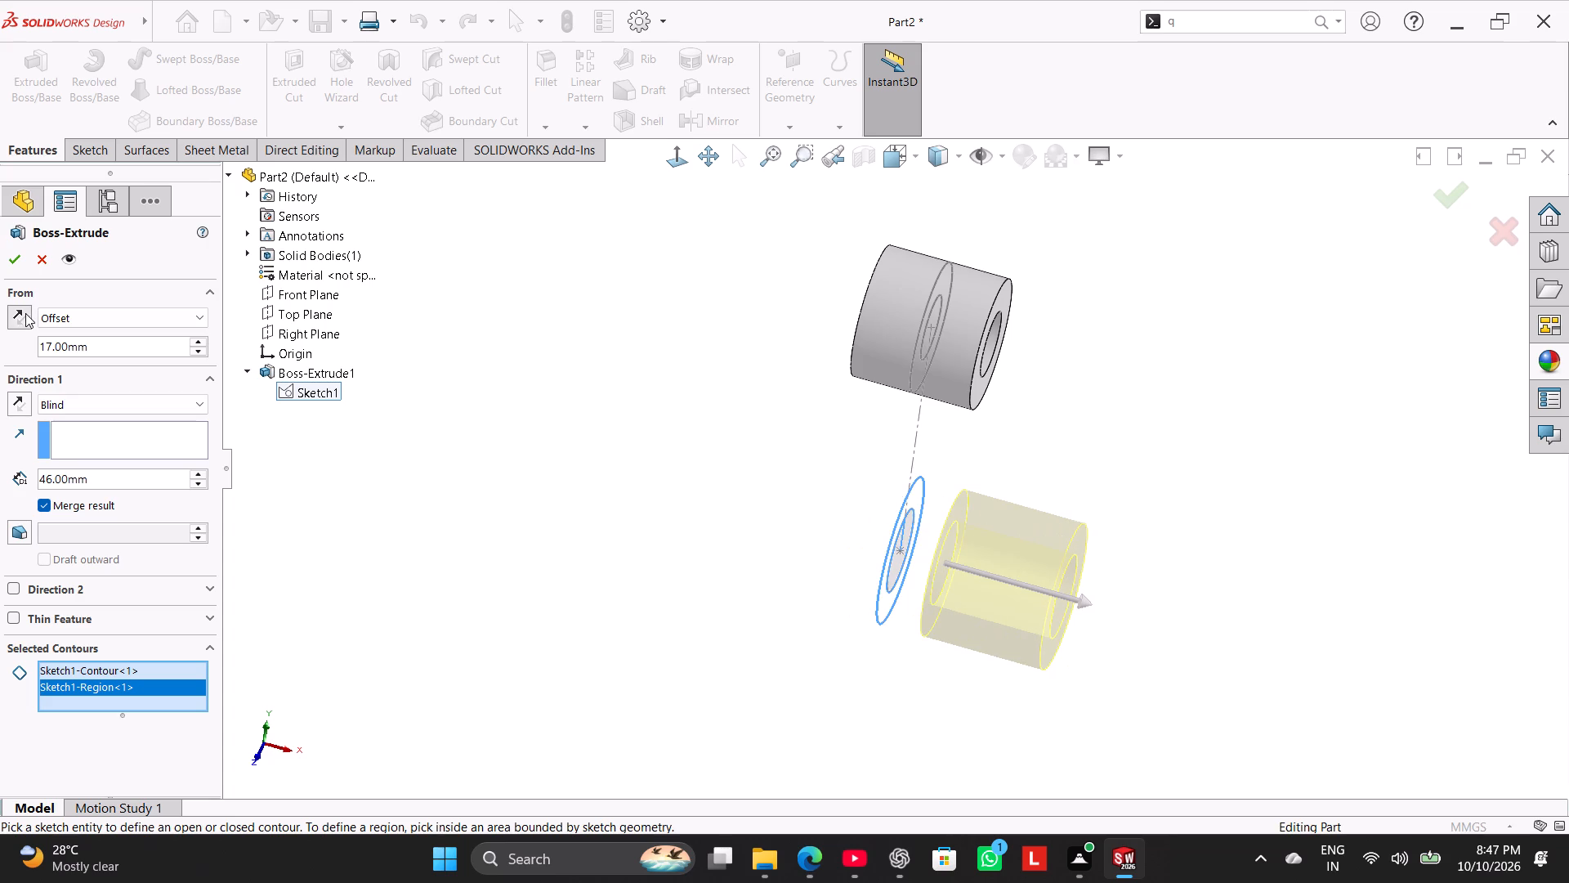
{"action": "left_click", "coordinate": [25, 404]}
{"action": "left_click", "coordinate": [503, 545]}
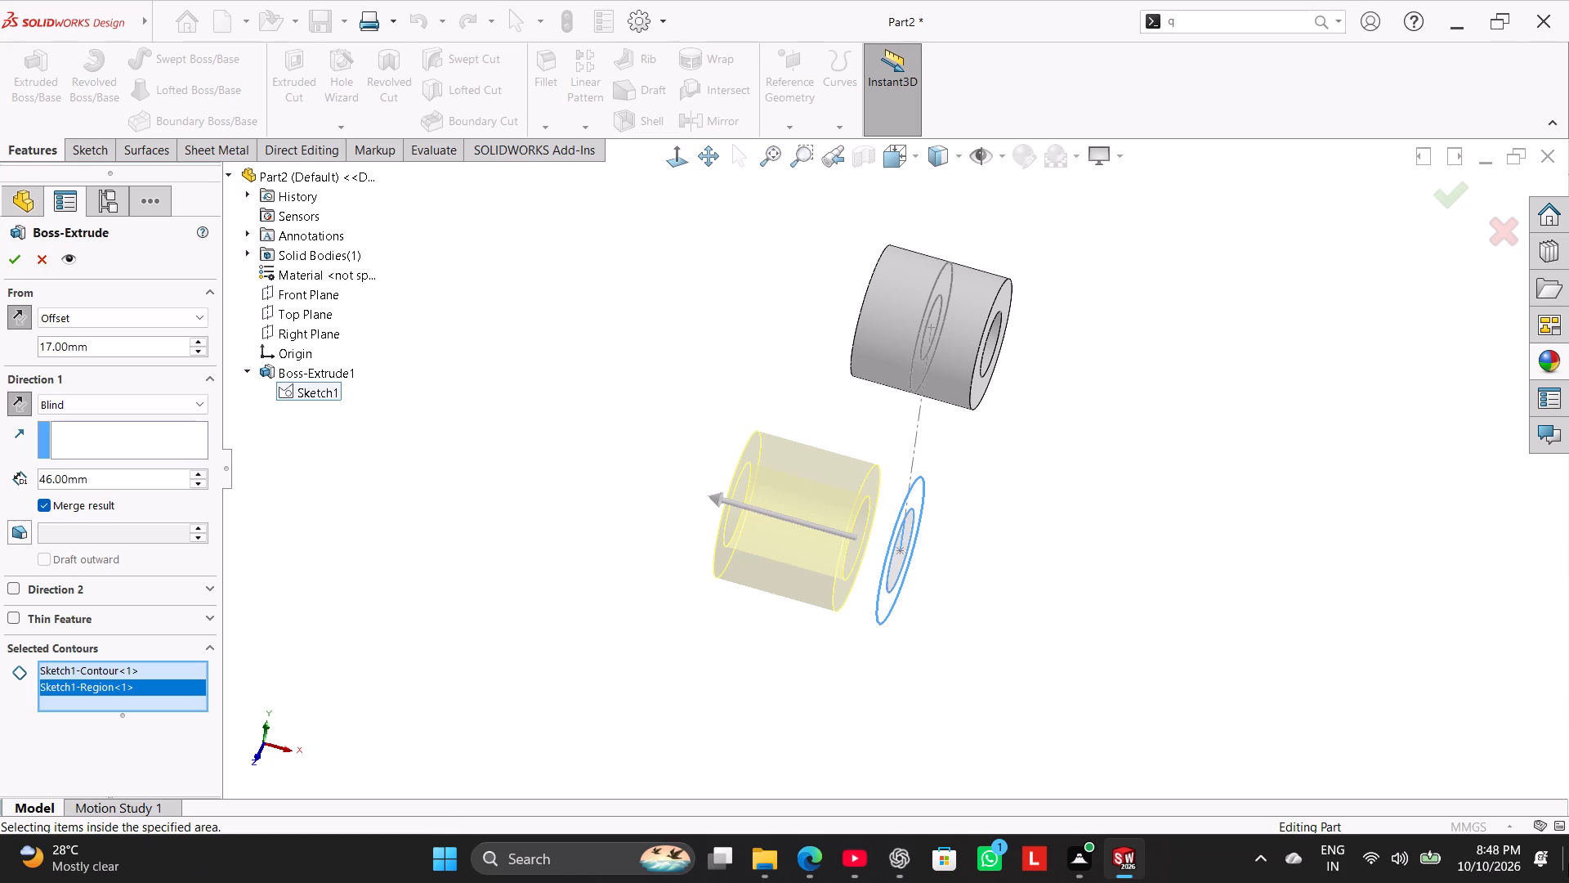
Set the lower ring's extrusion depth to 18 mm and complete the feature.
{"action": "double_click", "coordinate": [91, 486]}
{"action": "type", "text": "18"}
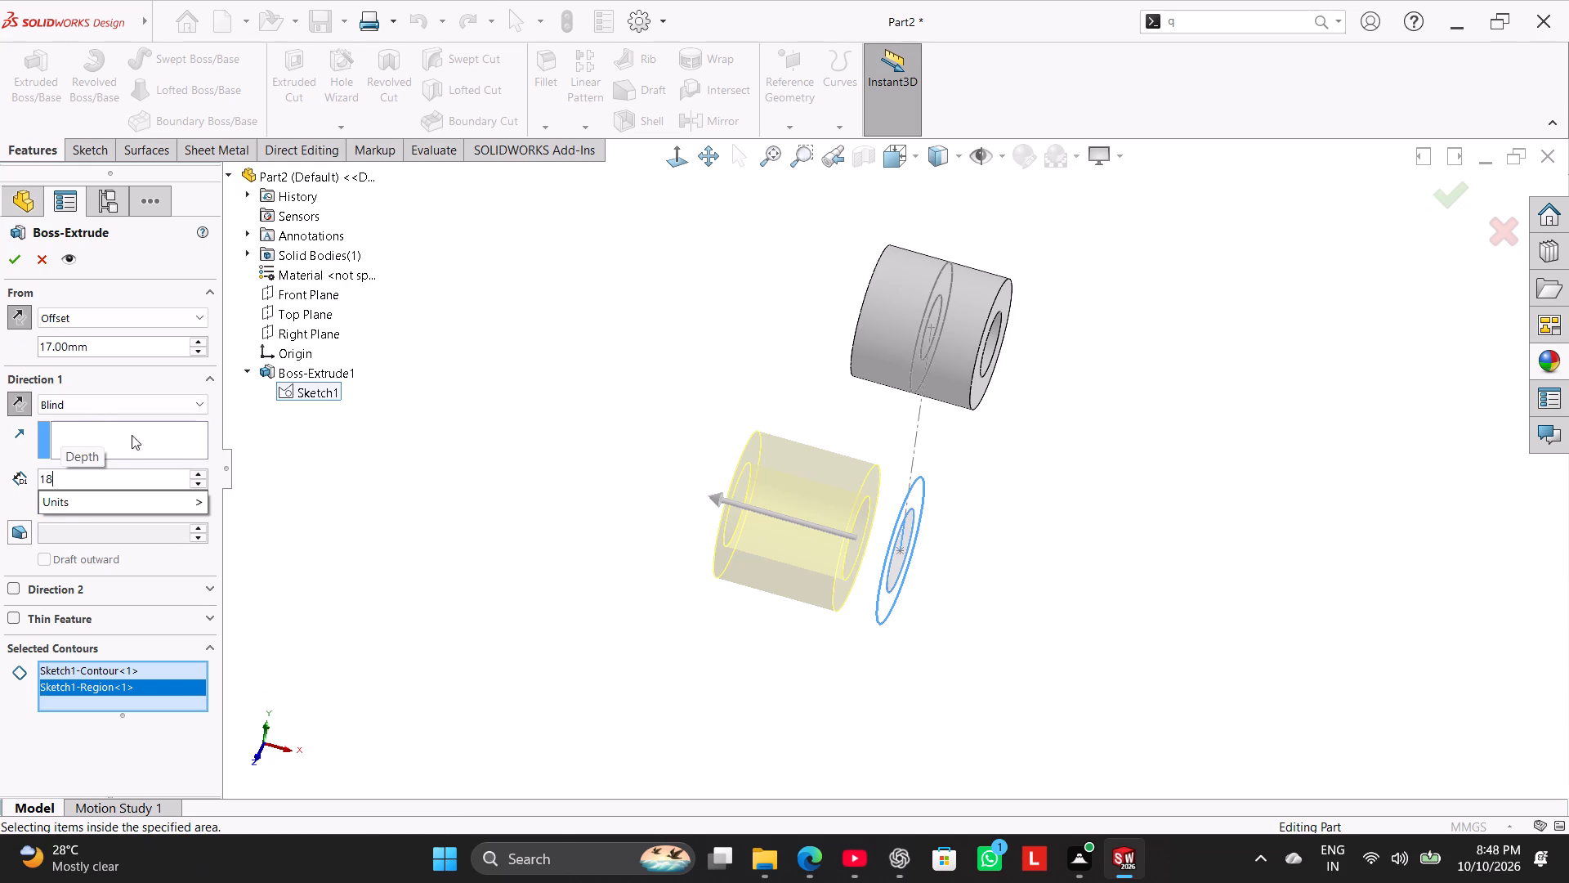
{"action": "left_click", "coordinate": [297, 500]}
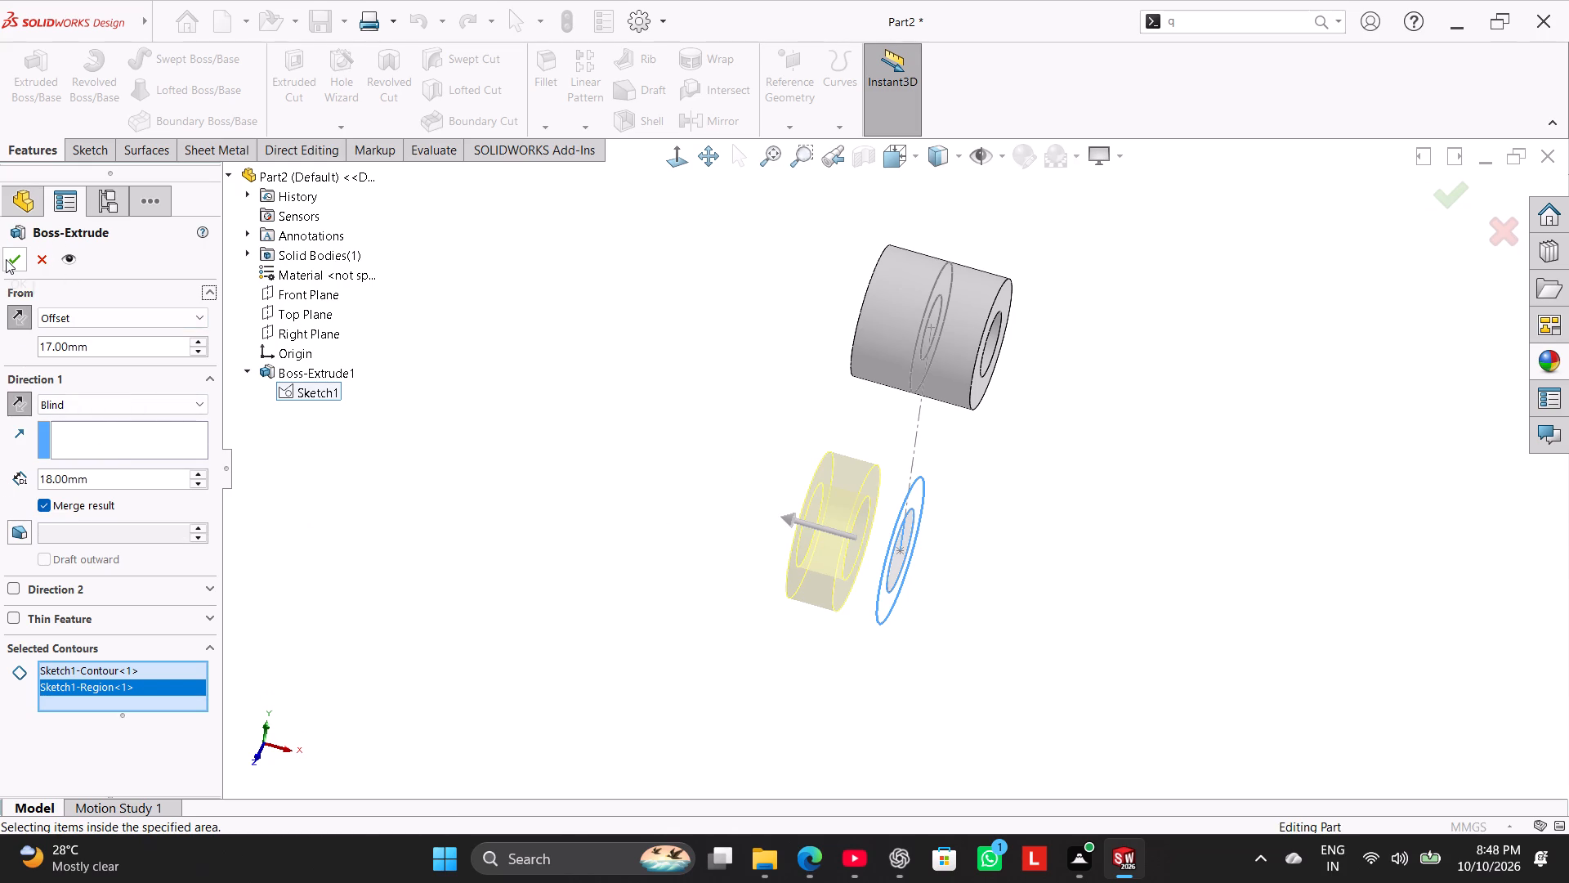
{"action": "left_click", "coordinate": [11, 261]}
{"action": "left_click", "coordinate": [404, 550]}
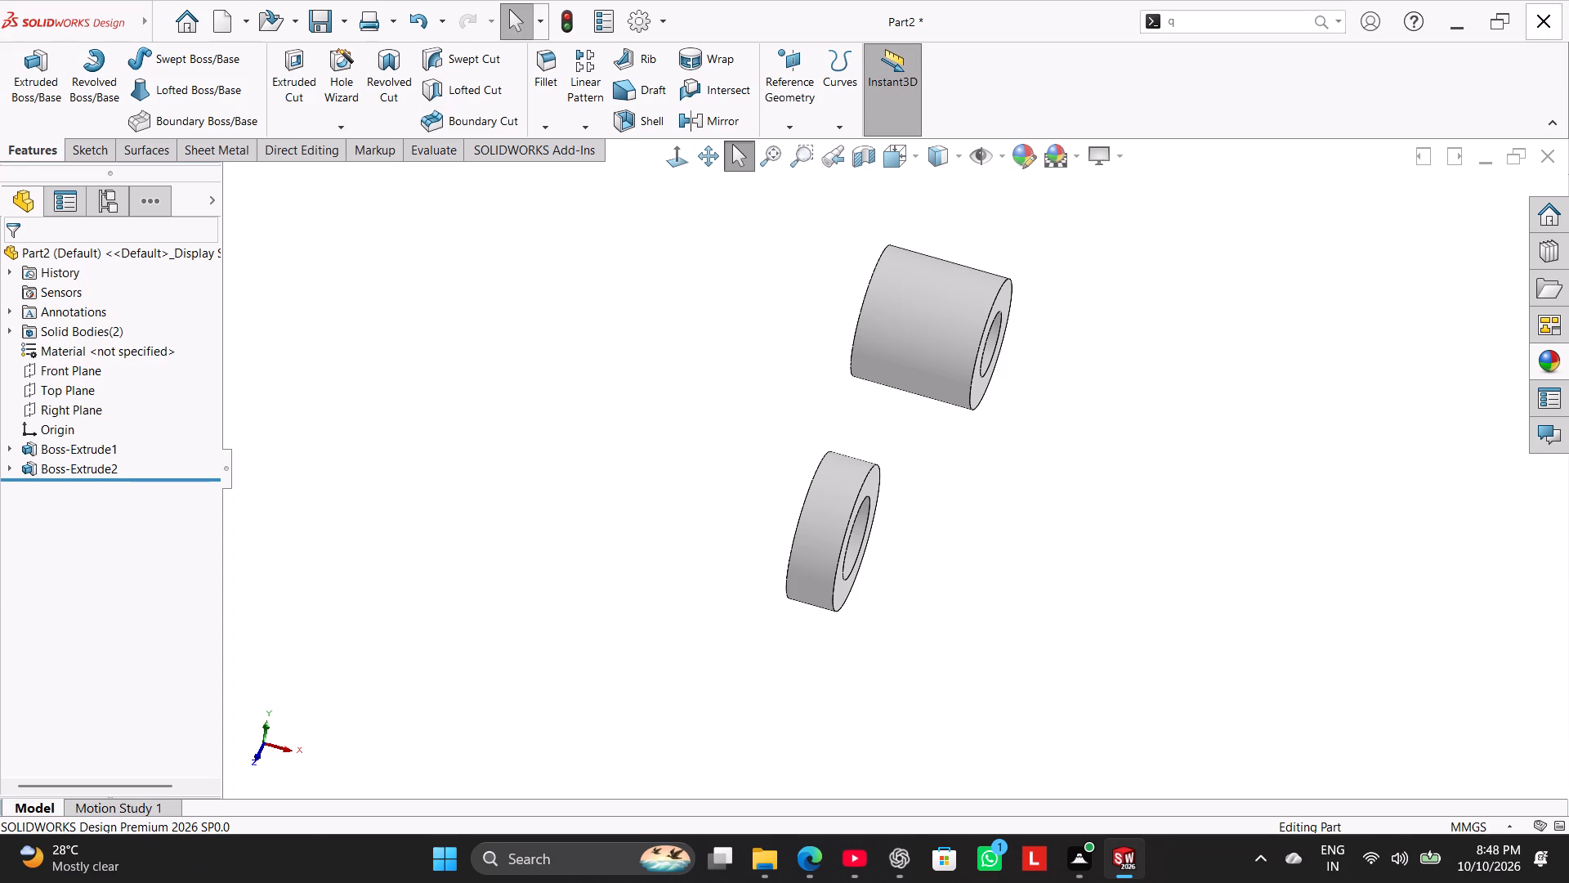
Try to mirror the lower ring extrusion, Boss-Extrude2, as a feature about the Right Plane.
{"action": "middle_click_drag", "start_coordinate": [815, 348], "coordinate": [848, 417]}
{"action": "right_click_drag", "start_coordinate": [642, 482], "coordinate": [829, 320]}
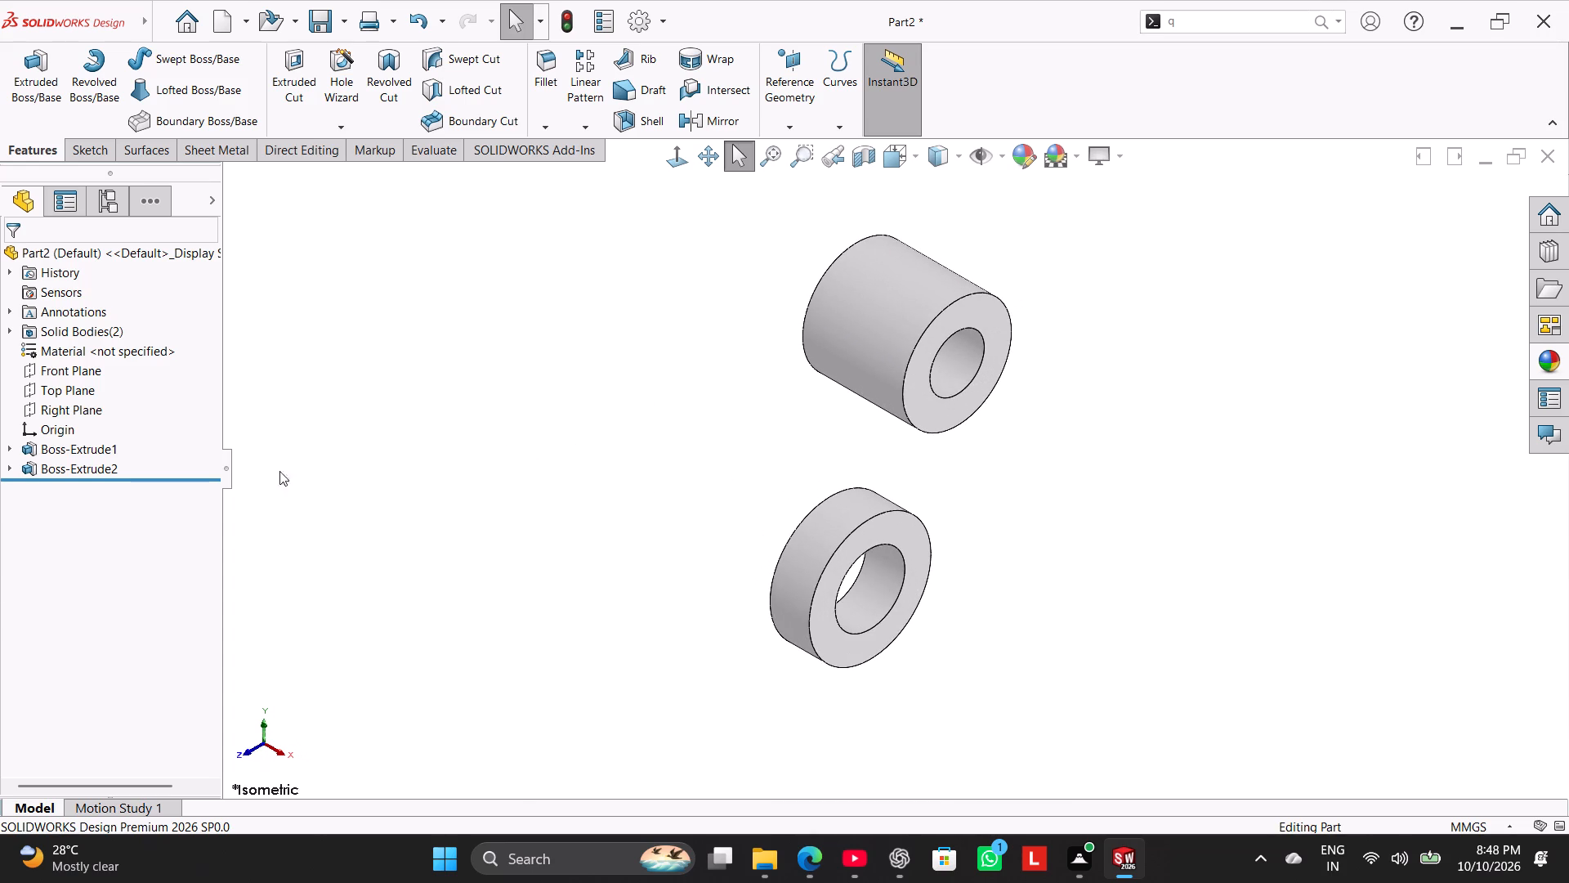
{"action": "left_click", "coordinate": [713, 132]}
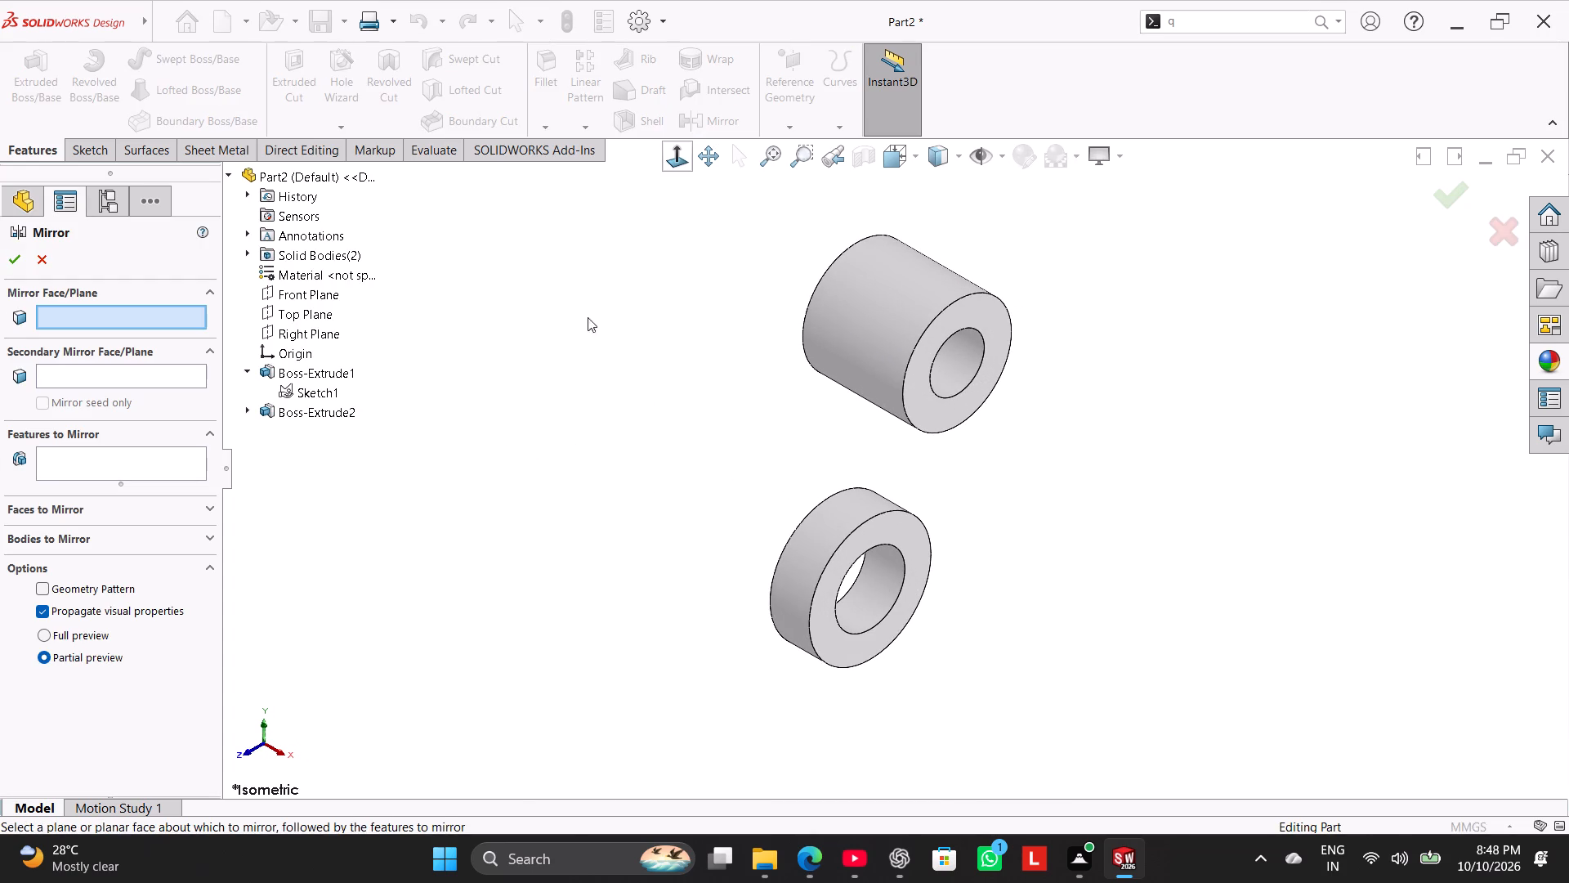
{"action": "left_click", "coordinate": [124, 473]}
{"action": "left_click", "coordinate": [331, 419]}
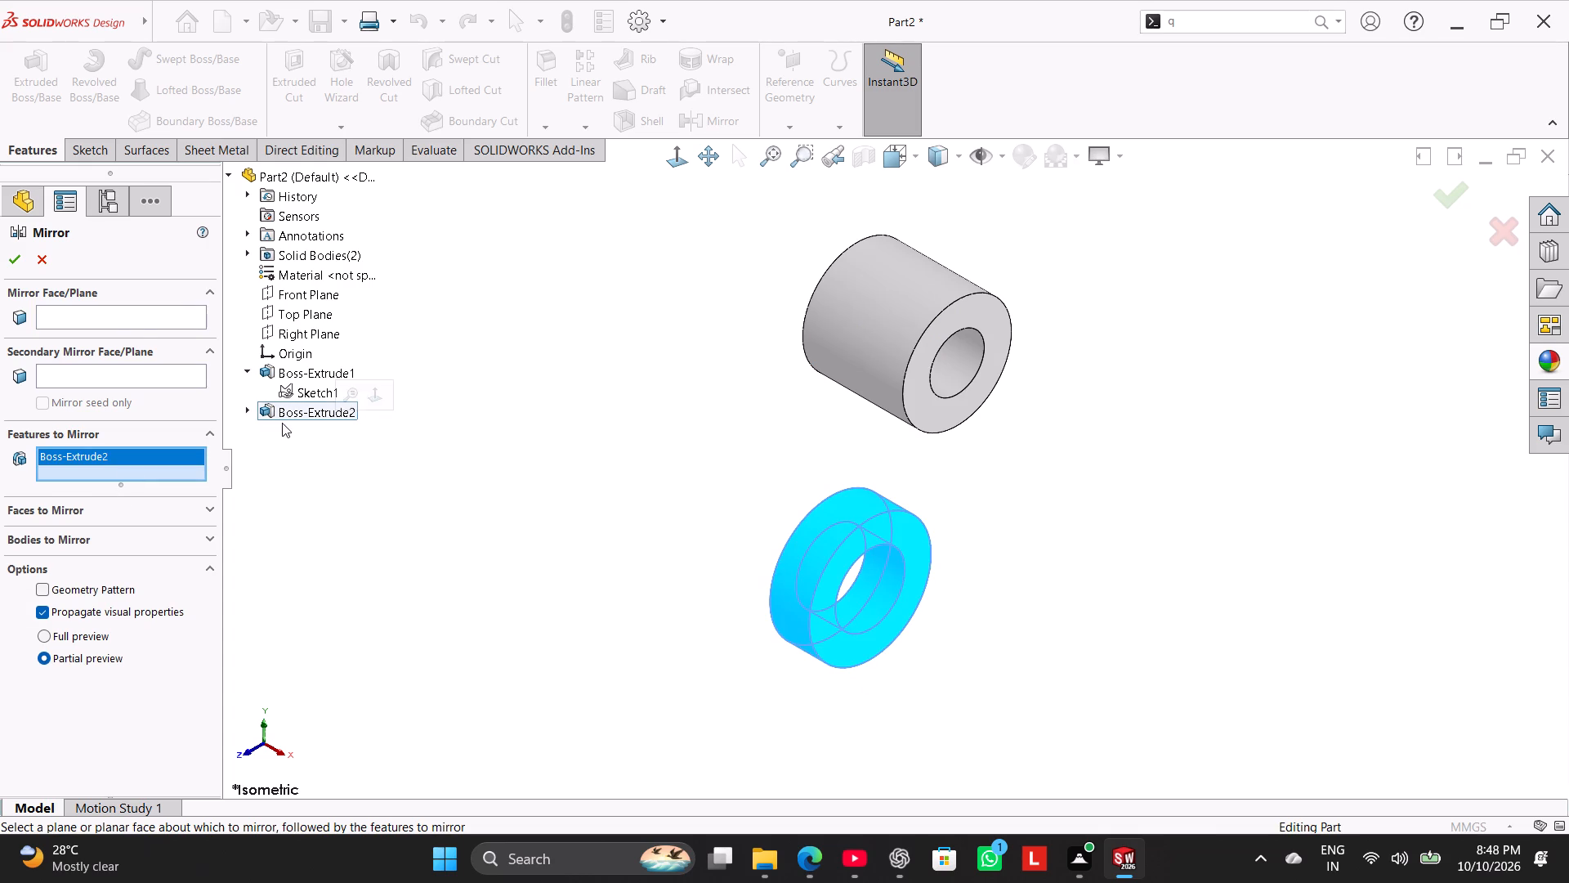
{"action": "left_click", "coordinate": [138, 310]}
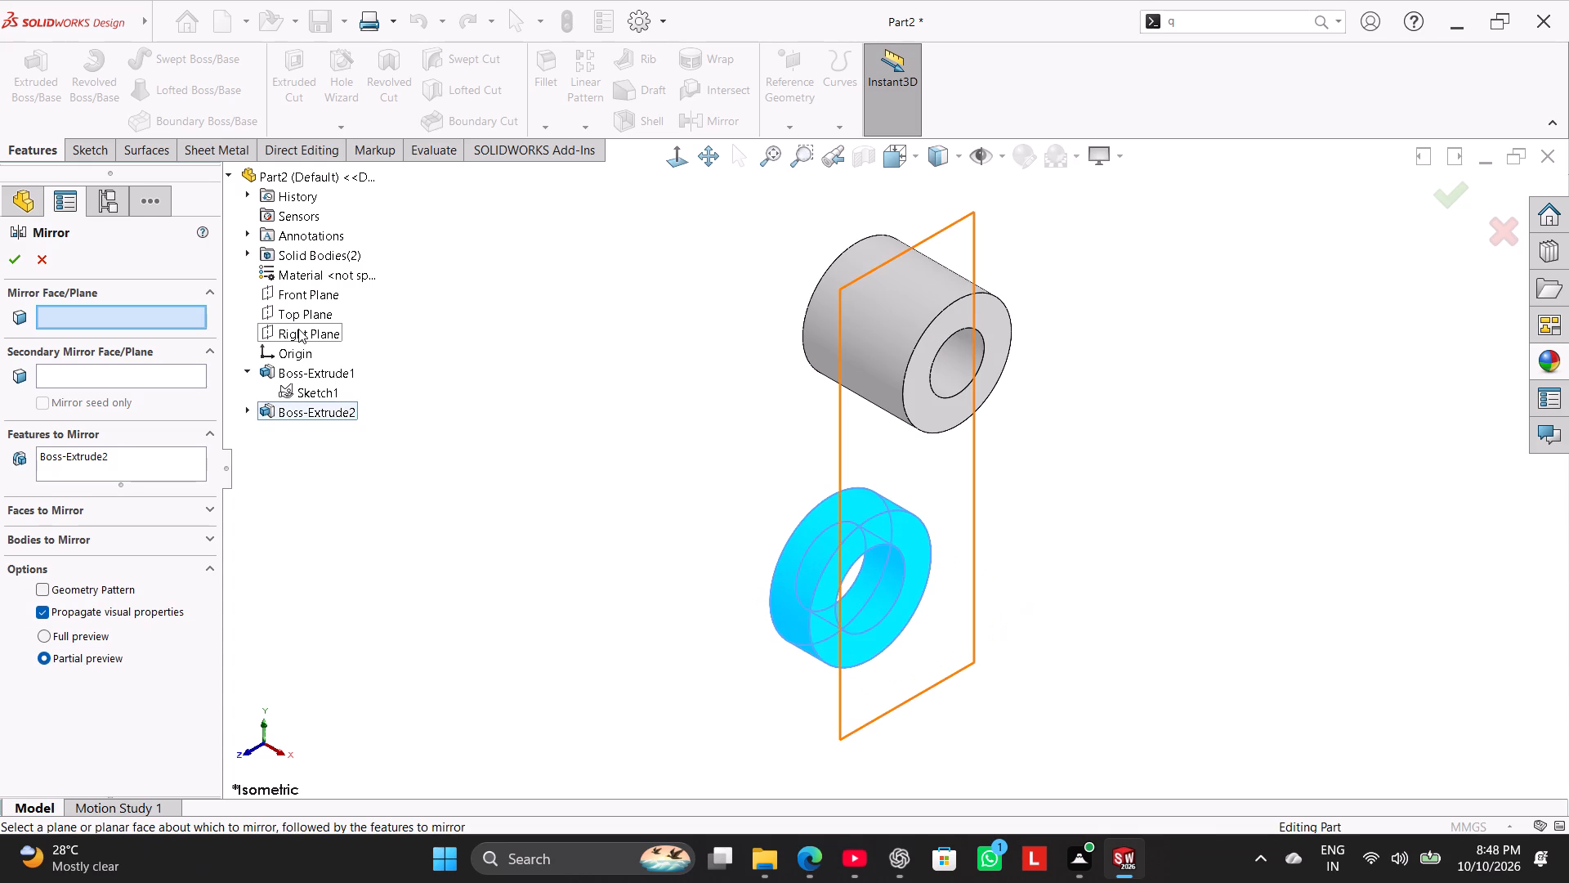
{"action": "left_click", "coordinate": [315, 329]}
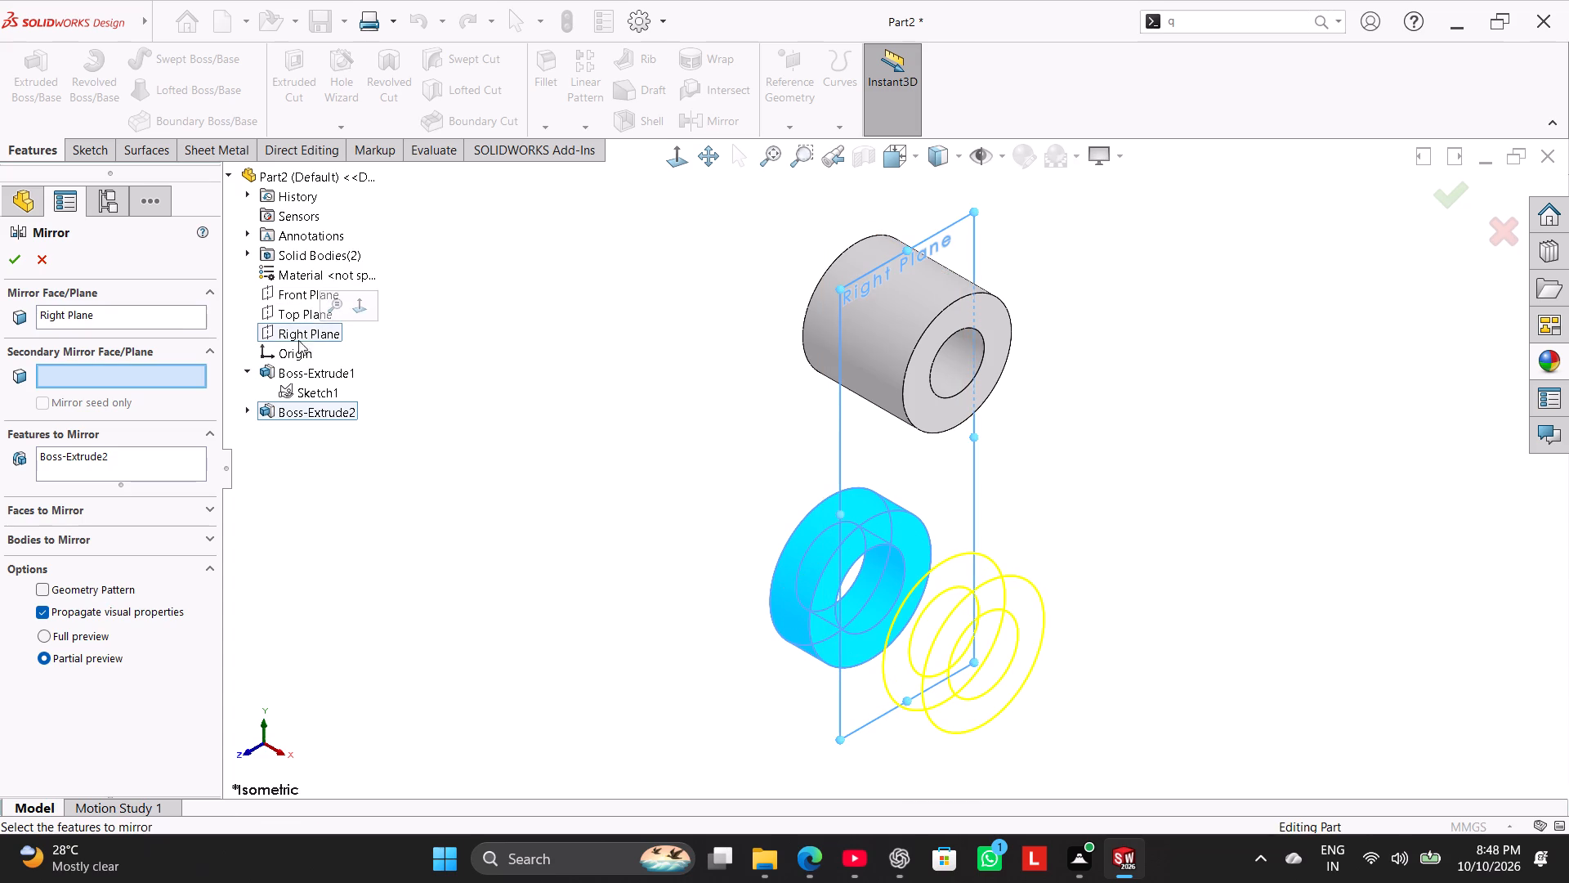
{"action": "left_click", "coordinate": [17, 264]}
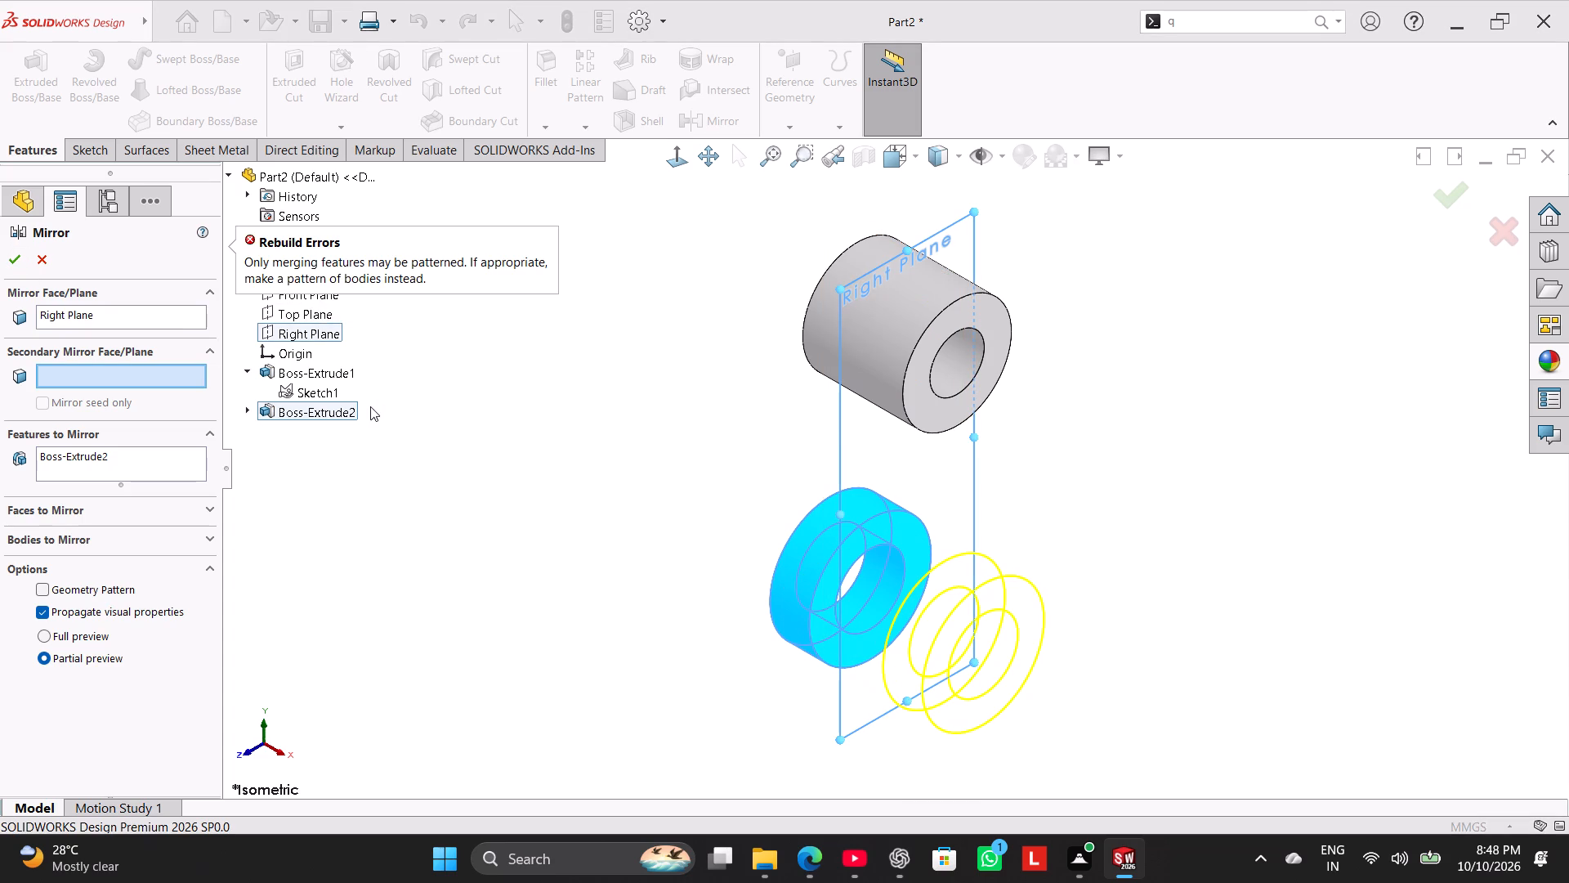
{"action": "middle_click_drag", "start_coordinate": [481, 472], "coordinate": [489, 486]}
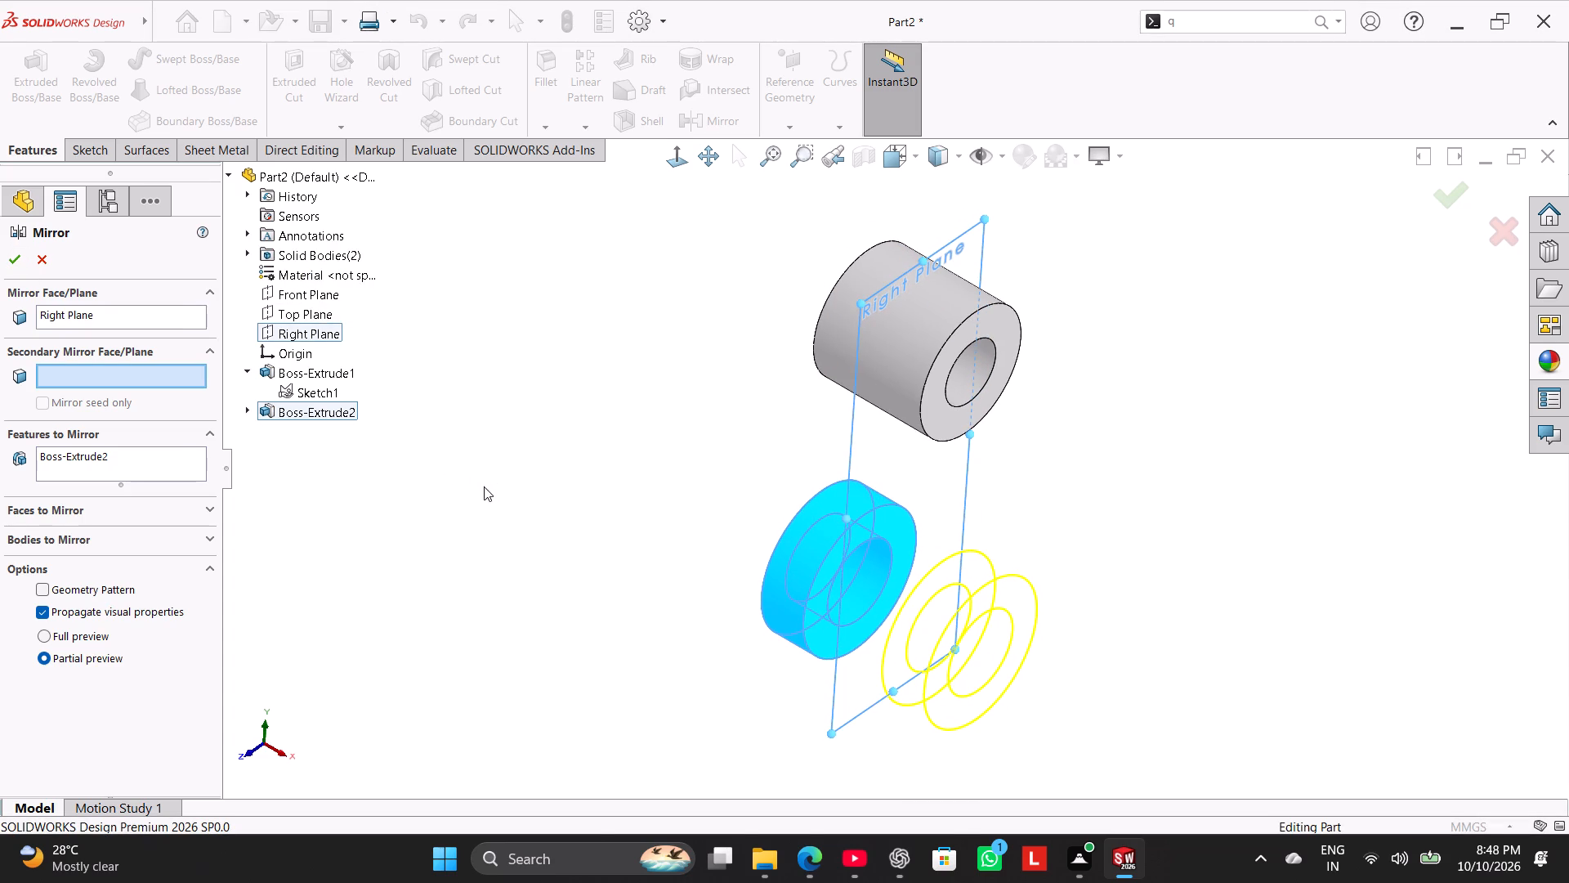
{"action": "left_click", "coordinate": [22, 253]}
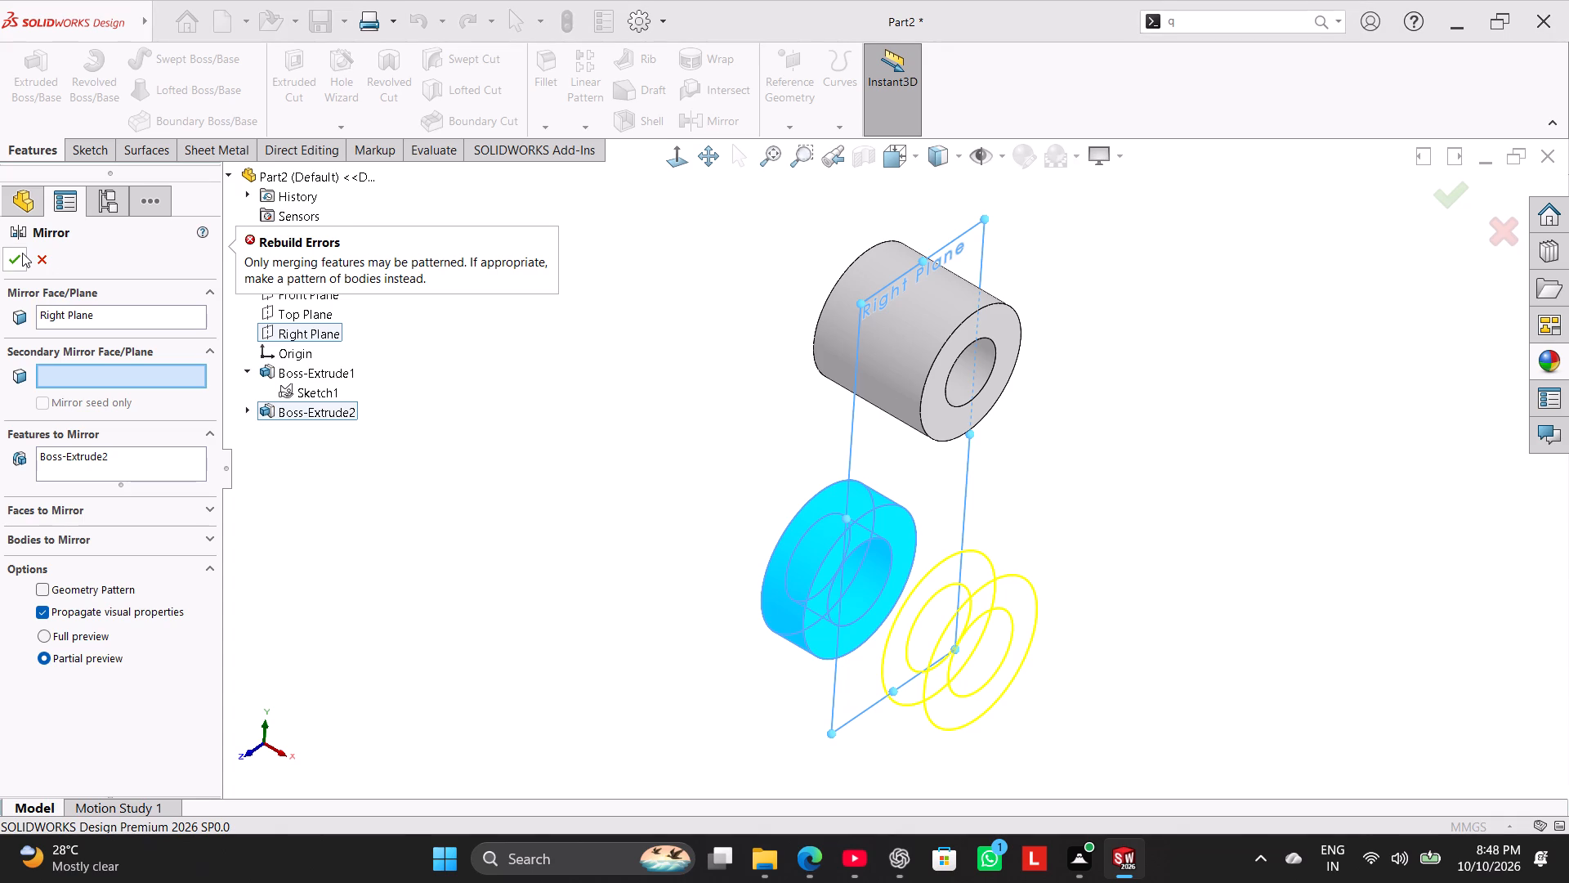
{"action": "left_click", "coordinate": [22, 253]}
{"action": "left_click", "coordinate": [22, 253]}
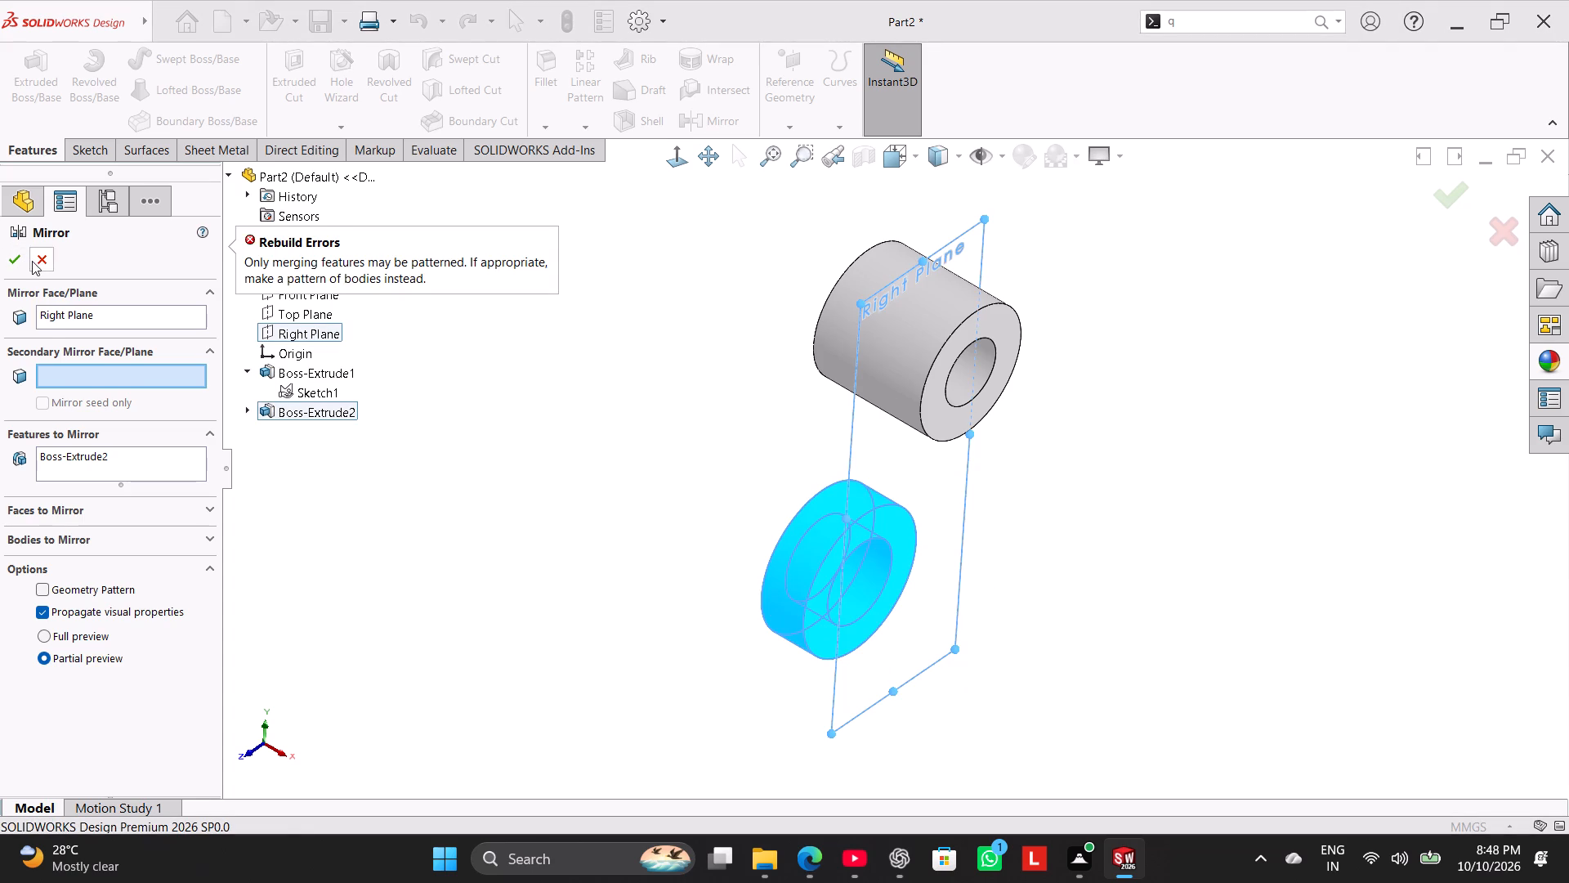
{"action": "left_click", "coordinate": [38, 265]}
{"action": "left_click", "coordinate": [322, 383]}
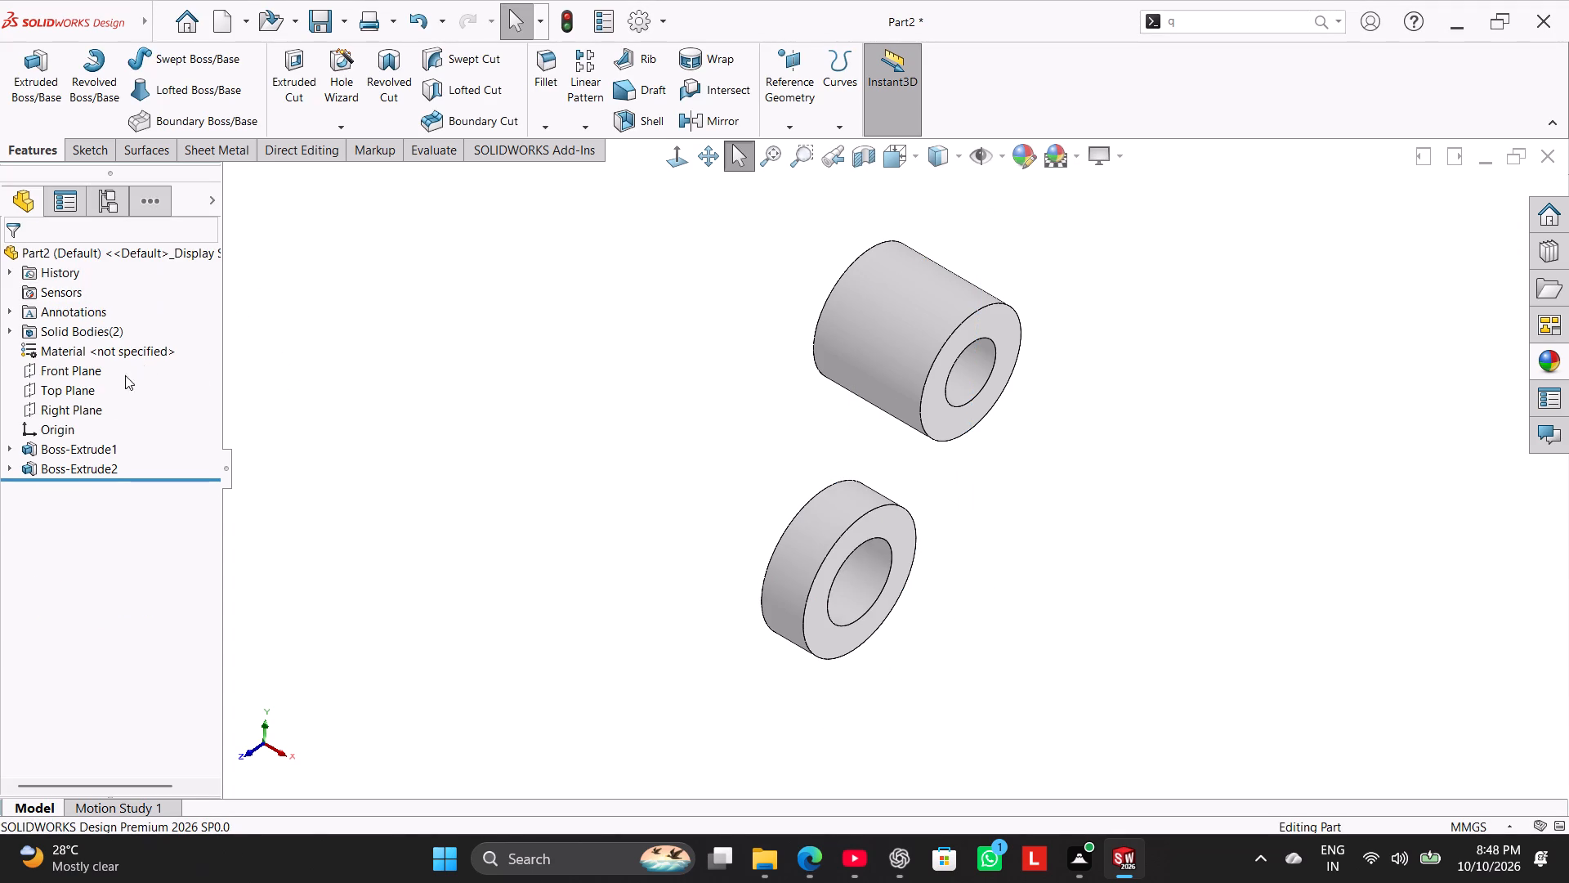
Extrude all of Sketch1's profiles 18 mm Blind toward the positive X side, with the start condition set to a 17 mm Offset.
{"action": "left_click", "coordinate": [15, 465]}
{"action": "left_click", "coordinate": [63, 490]}
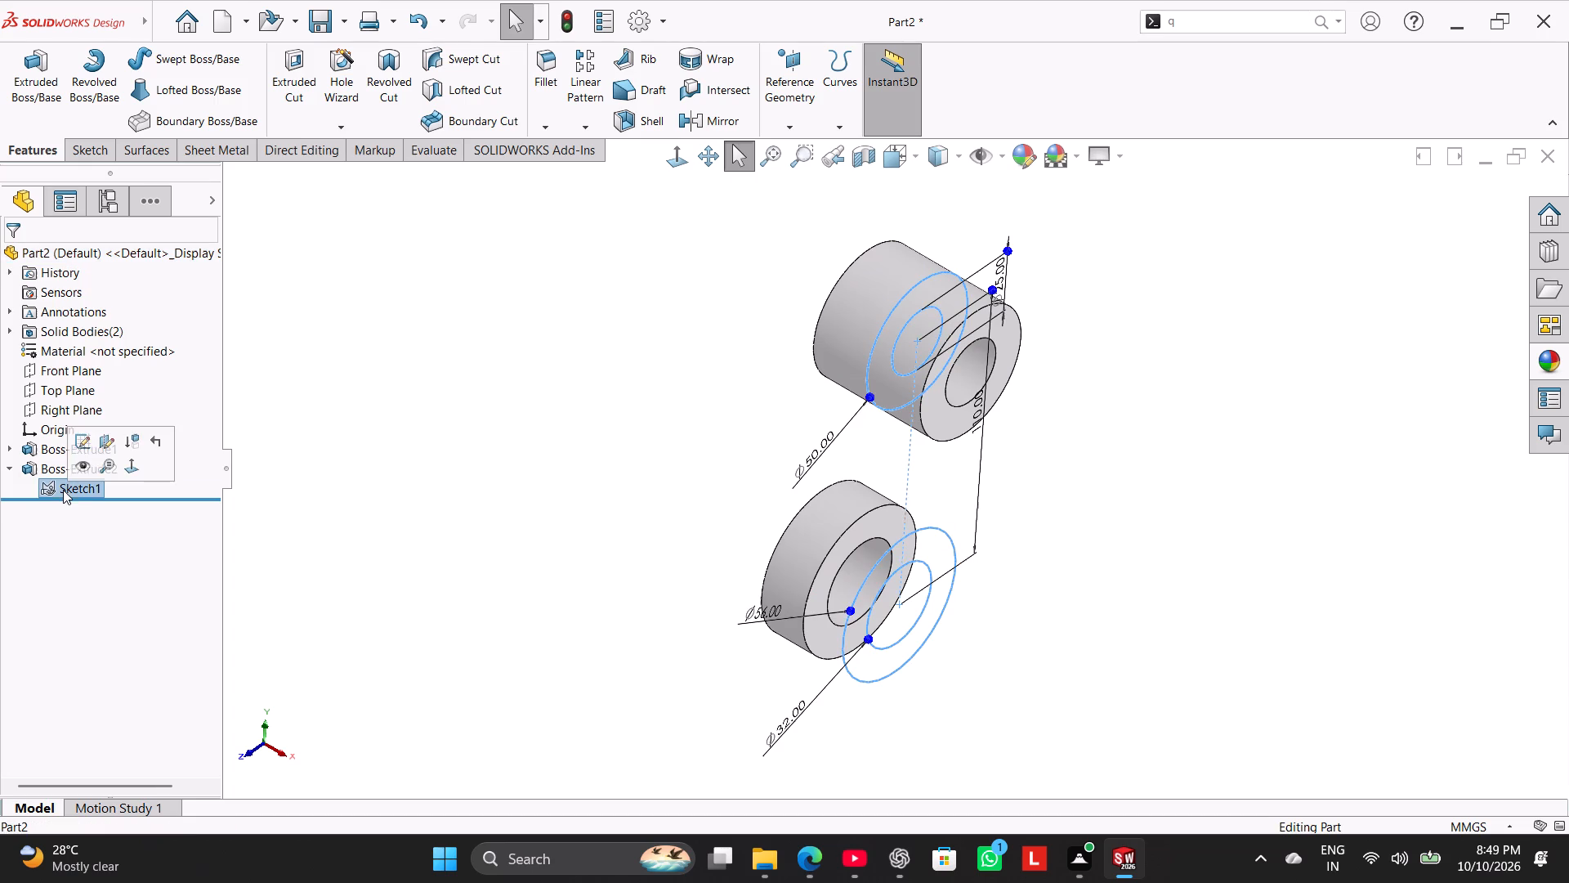
{"action": "left_click", "coordinate": [29, 96]}
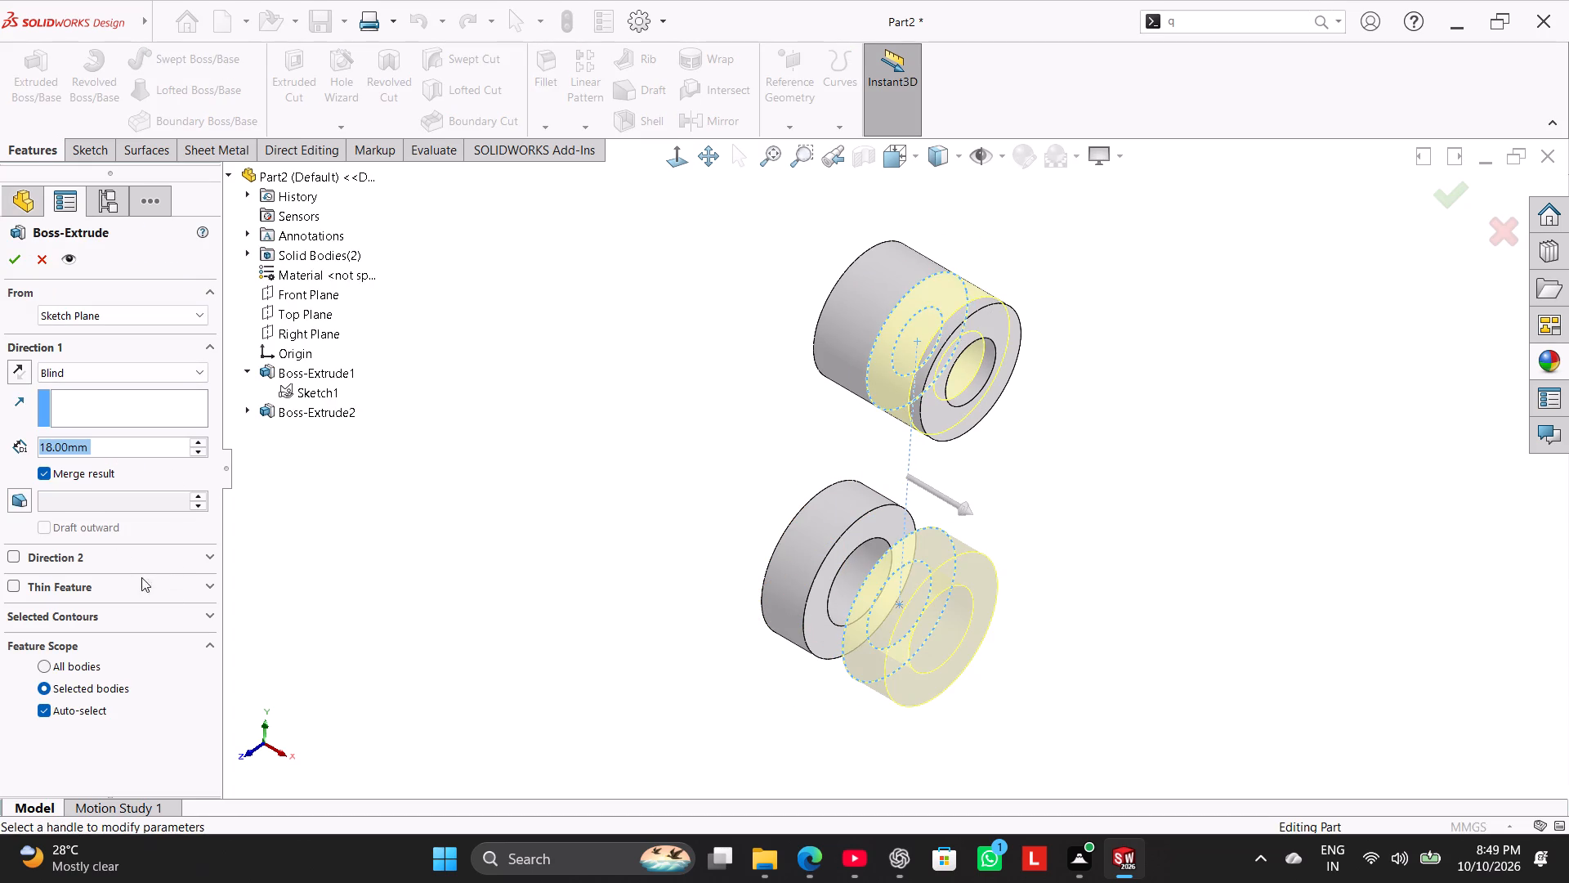
{"action": "left_click", "coordinate": [177, 313]}
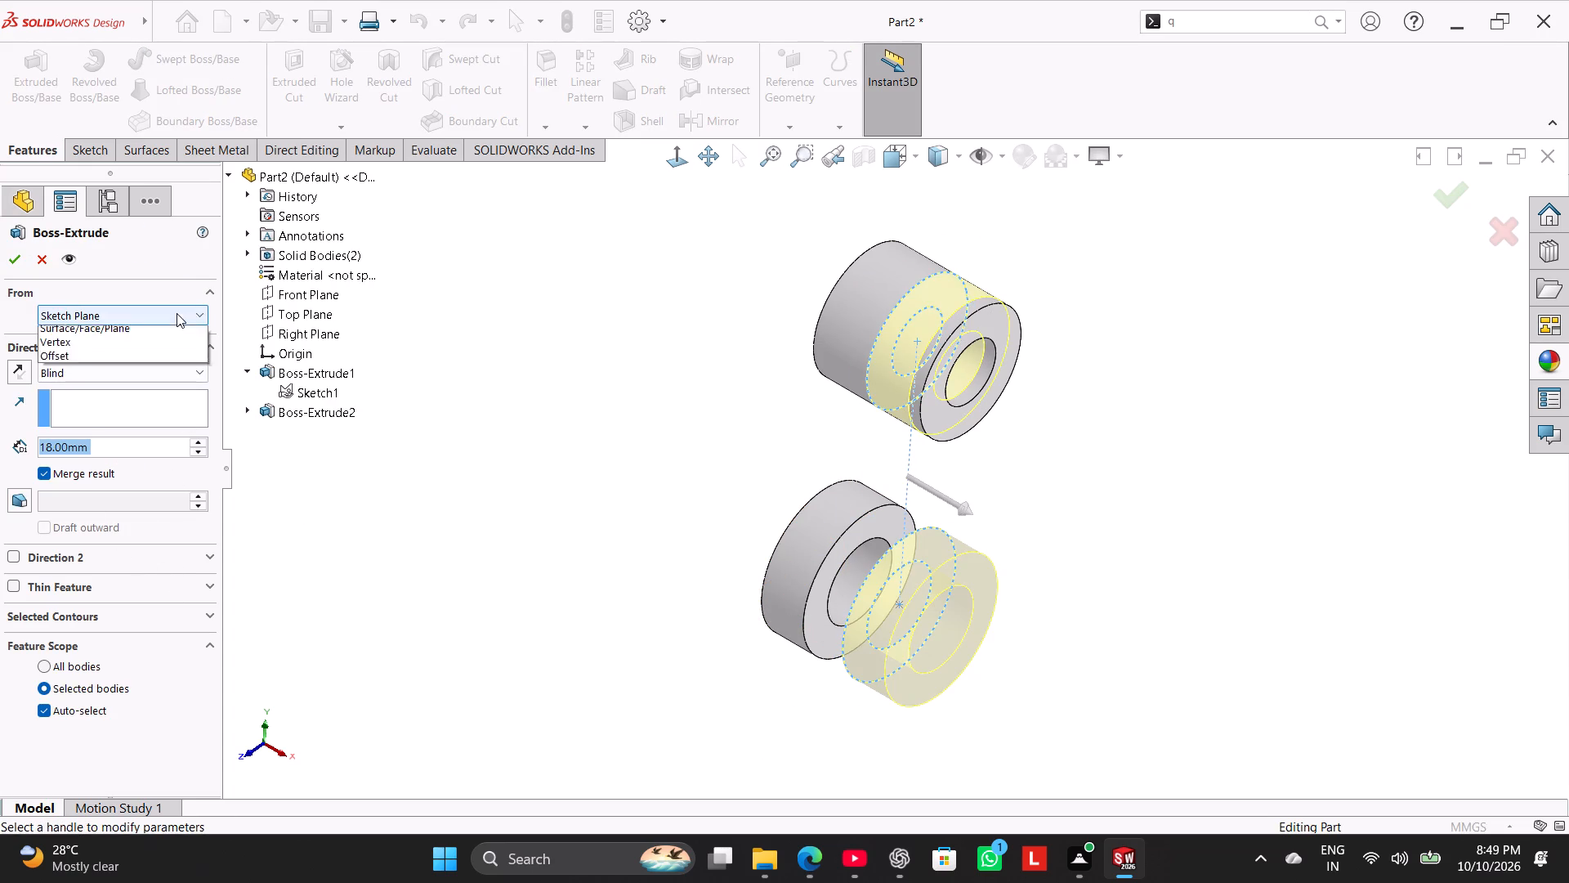
{"action": "left_click", "coordinate": [161, 377]}
{"action": "double_click", "coordinate": [143, 342]}
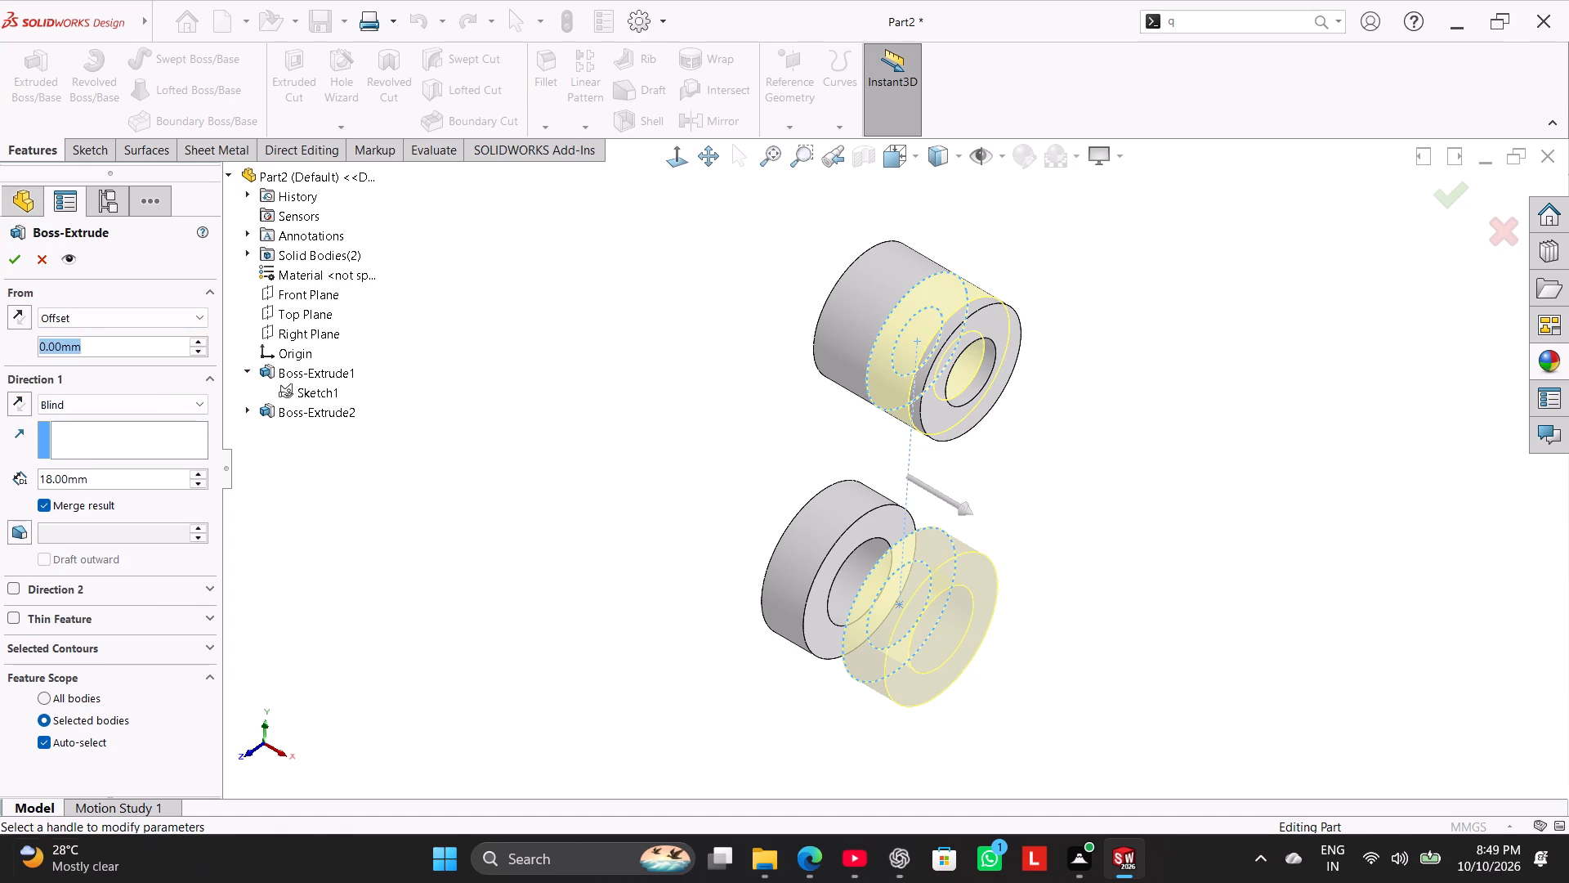
{"action": "type", "text": "34/2"}
{"action": "key", "text": "Return"}
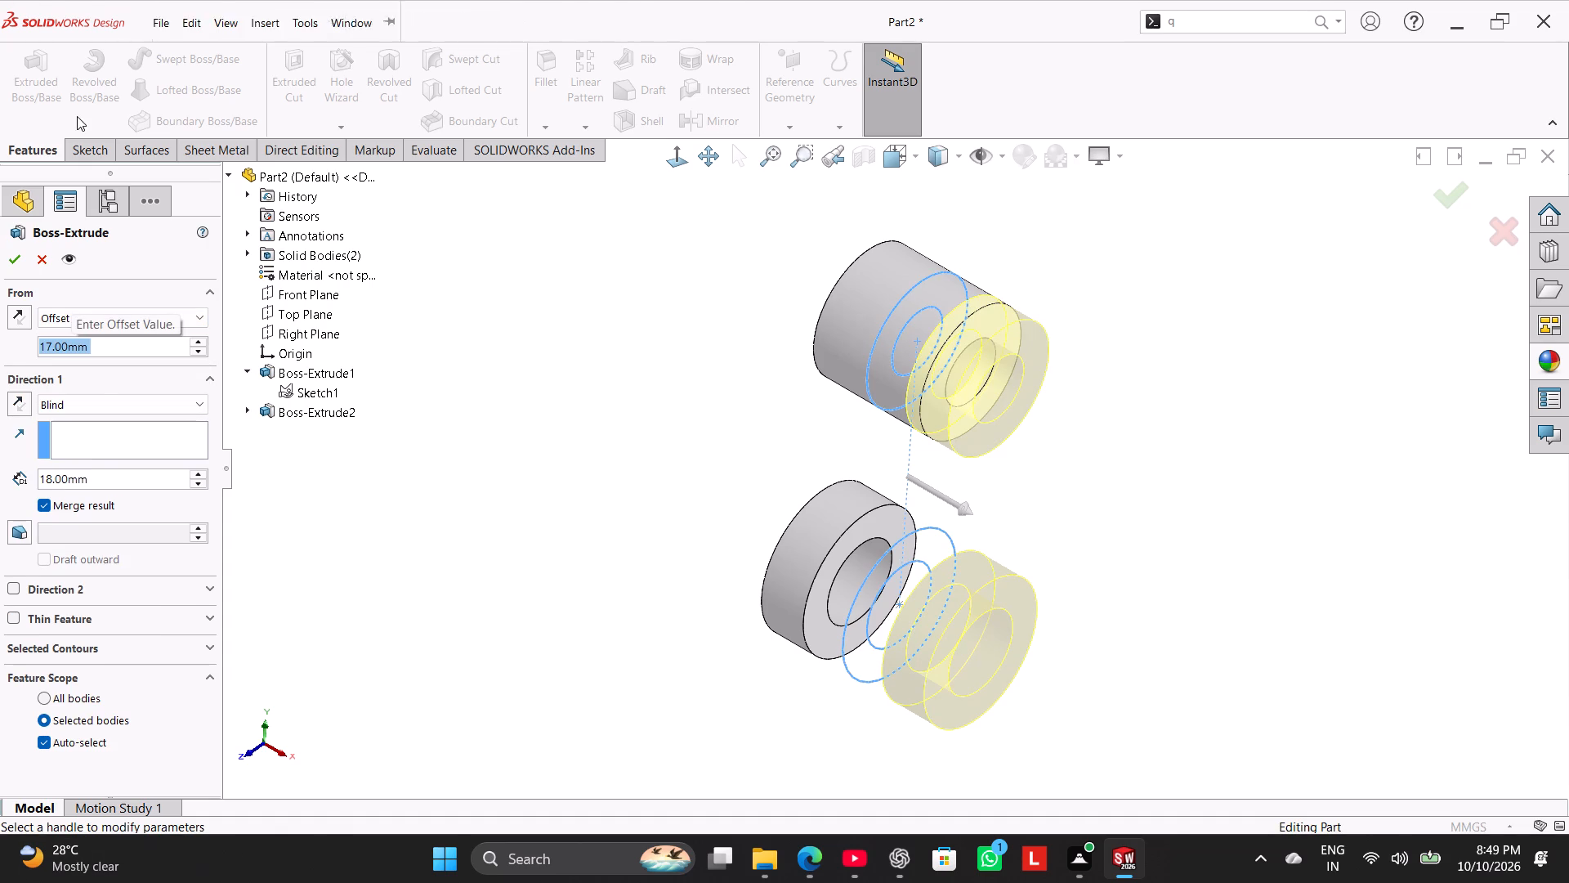
{"action": "middle_click_drag", "start_coordinate": [457, 540], "coordinate": [506, 601]}
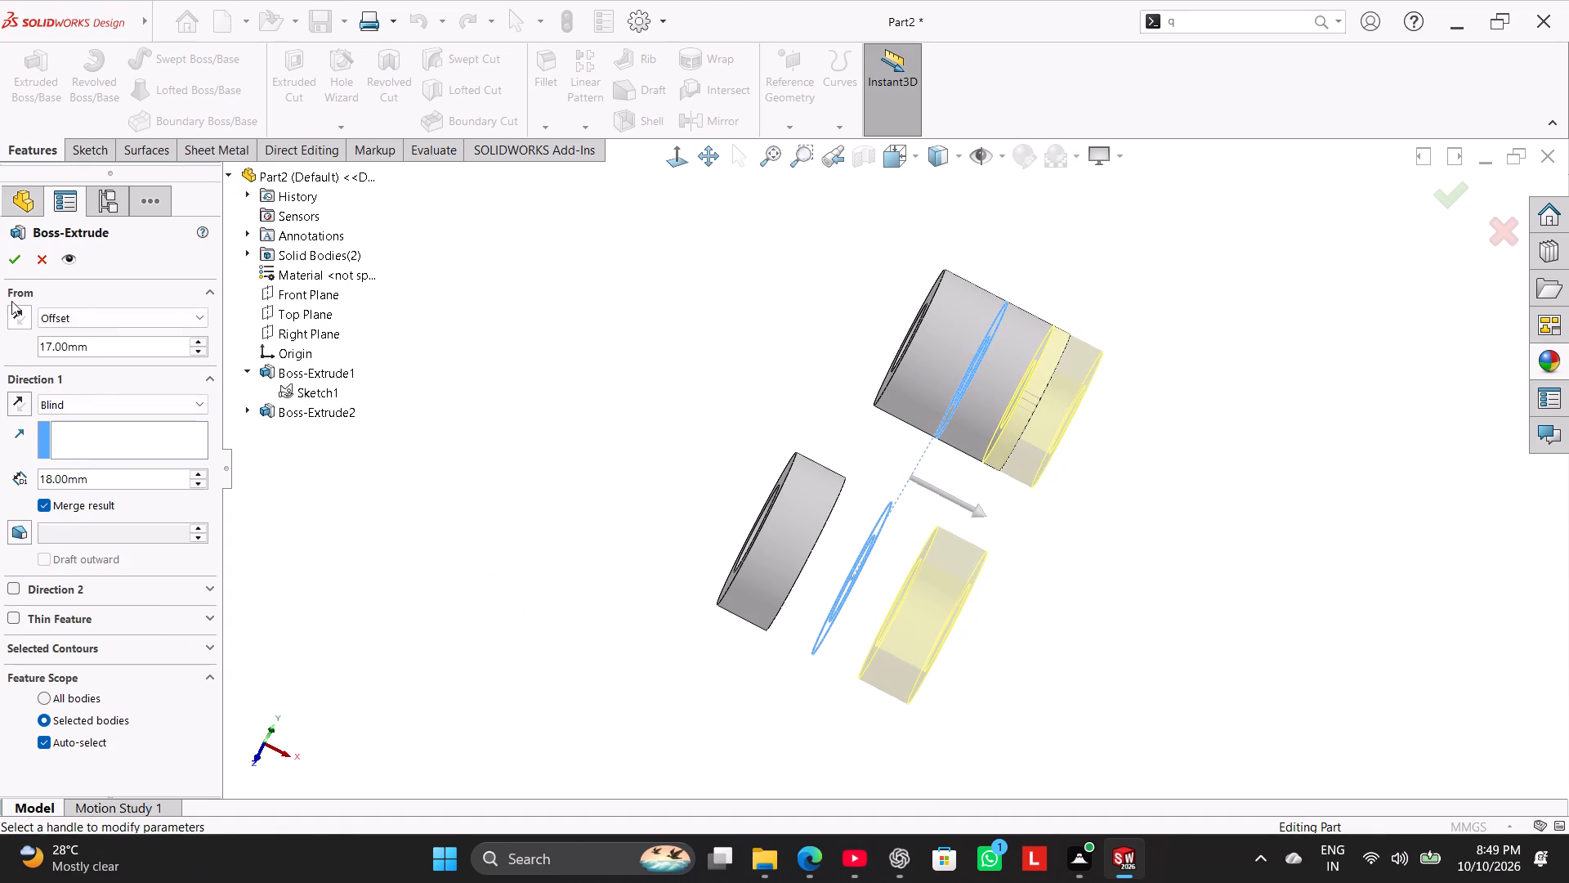
{"action": "left_click", "coordinate": [7, 258]}
{"action": "right_click_drag", "start_coordinate": [407, 453], "coordinate": [561, 320]}
{"action": "left_click", "coordinate": [522, 400]}
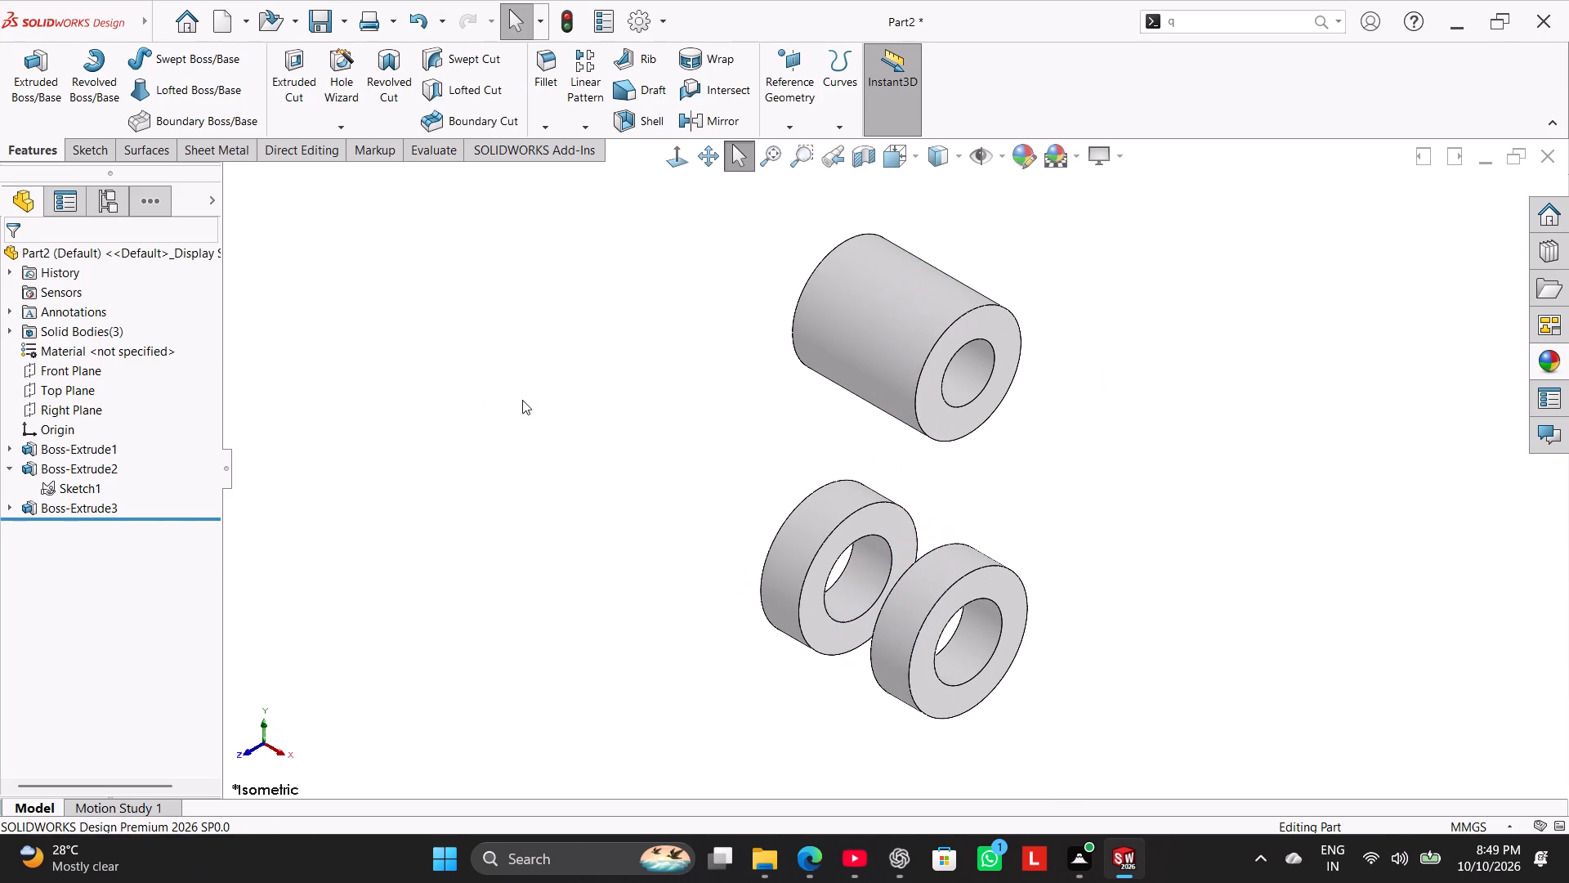
Examine the upper hollow boss and the two lower rings from several angles, including from below and in isometric view.
{"action": "right_click_drag", "start_coordinate": [541, 396], "coordinate": [674, 276]}
{"action": "scroll", "coordinate": [600, 343], "scroll_direction": "down", "scroll_amount": 1}
{"action": "middle_click_drag", "start_coordinate": [601, 345], "coordinate": [591, 509]}
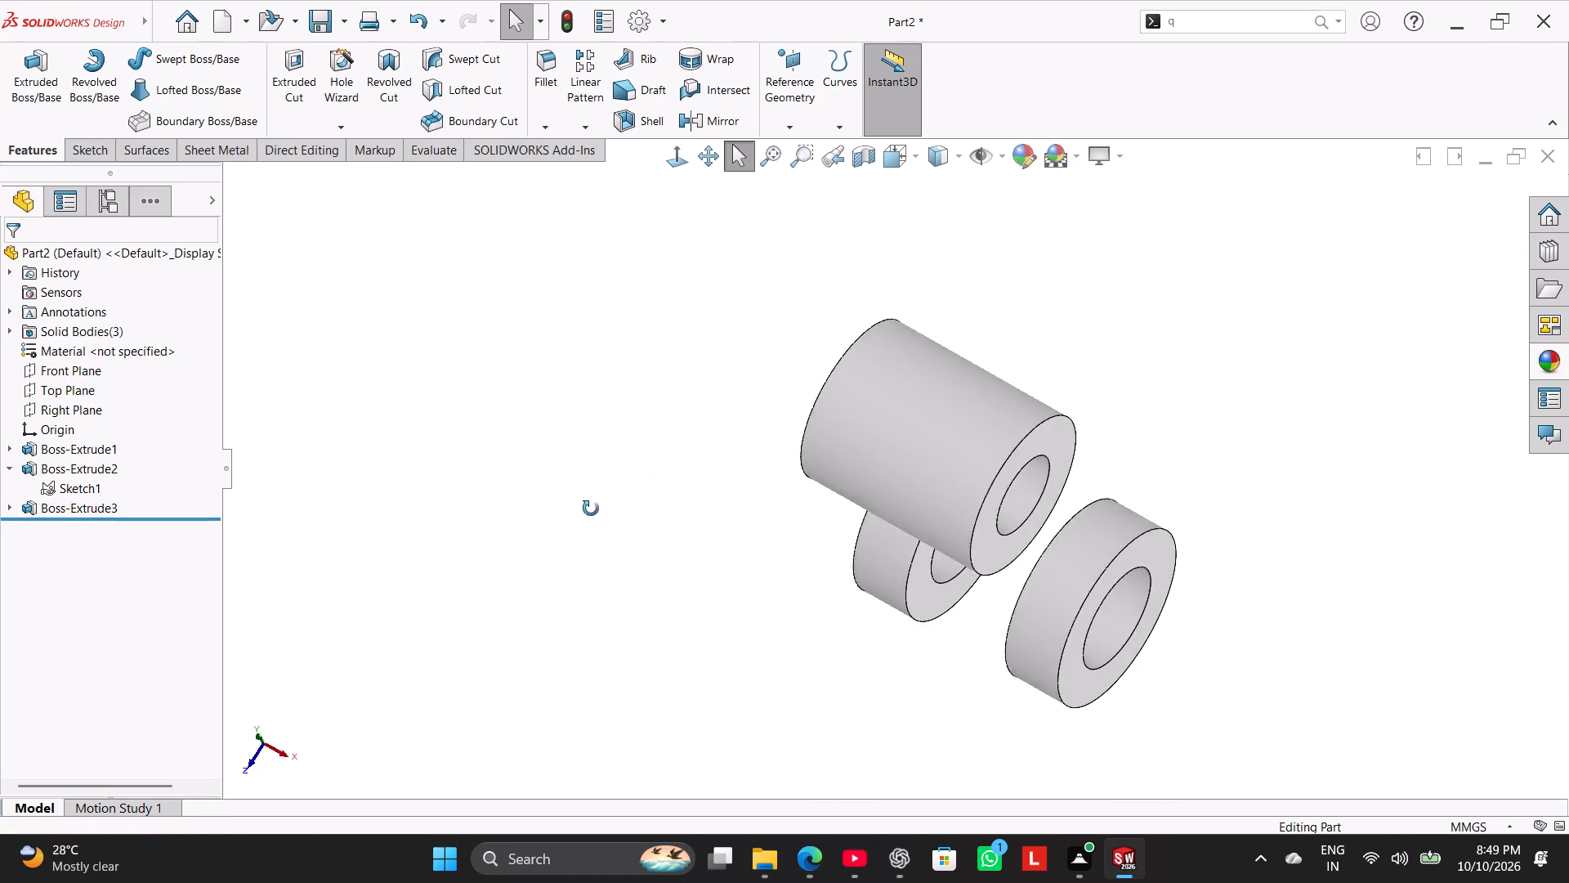
{"action": "middle_click_drag", "start_coordinate": [591, 509], "coordinate": [355, 401]}
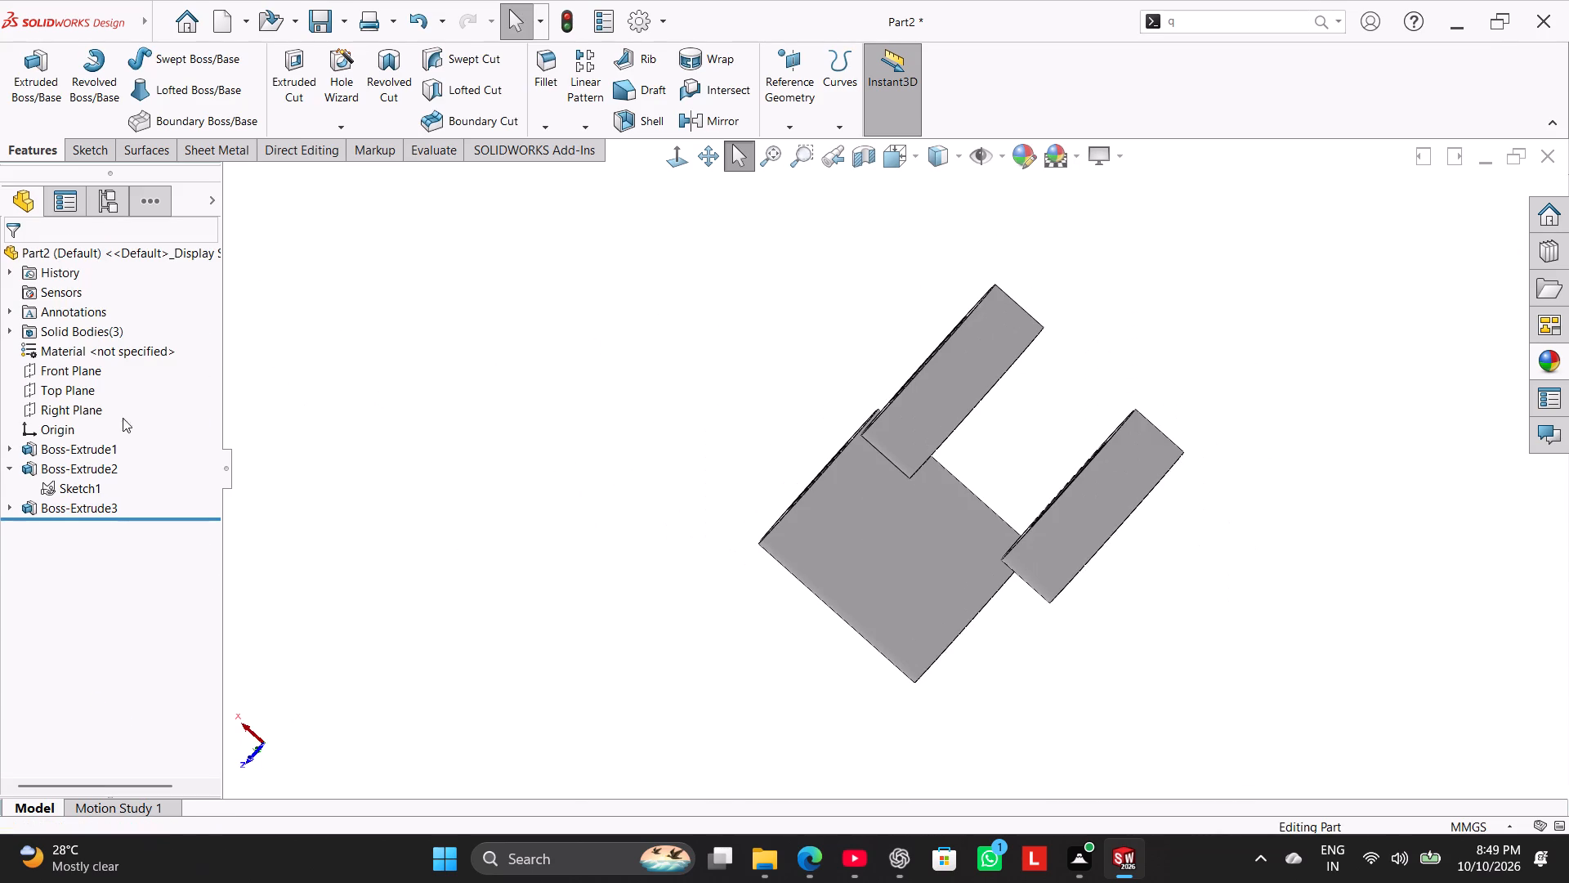
{"action": "left_click", "coordinate": [16, 461]}
{"action": "right_click_drag", "start_coordinate": [538, 536], "coordinate": [887, 356]}
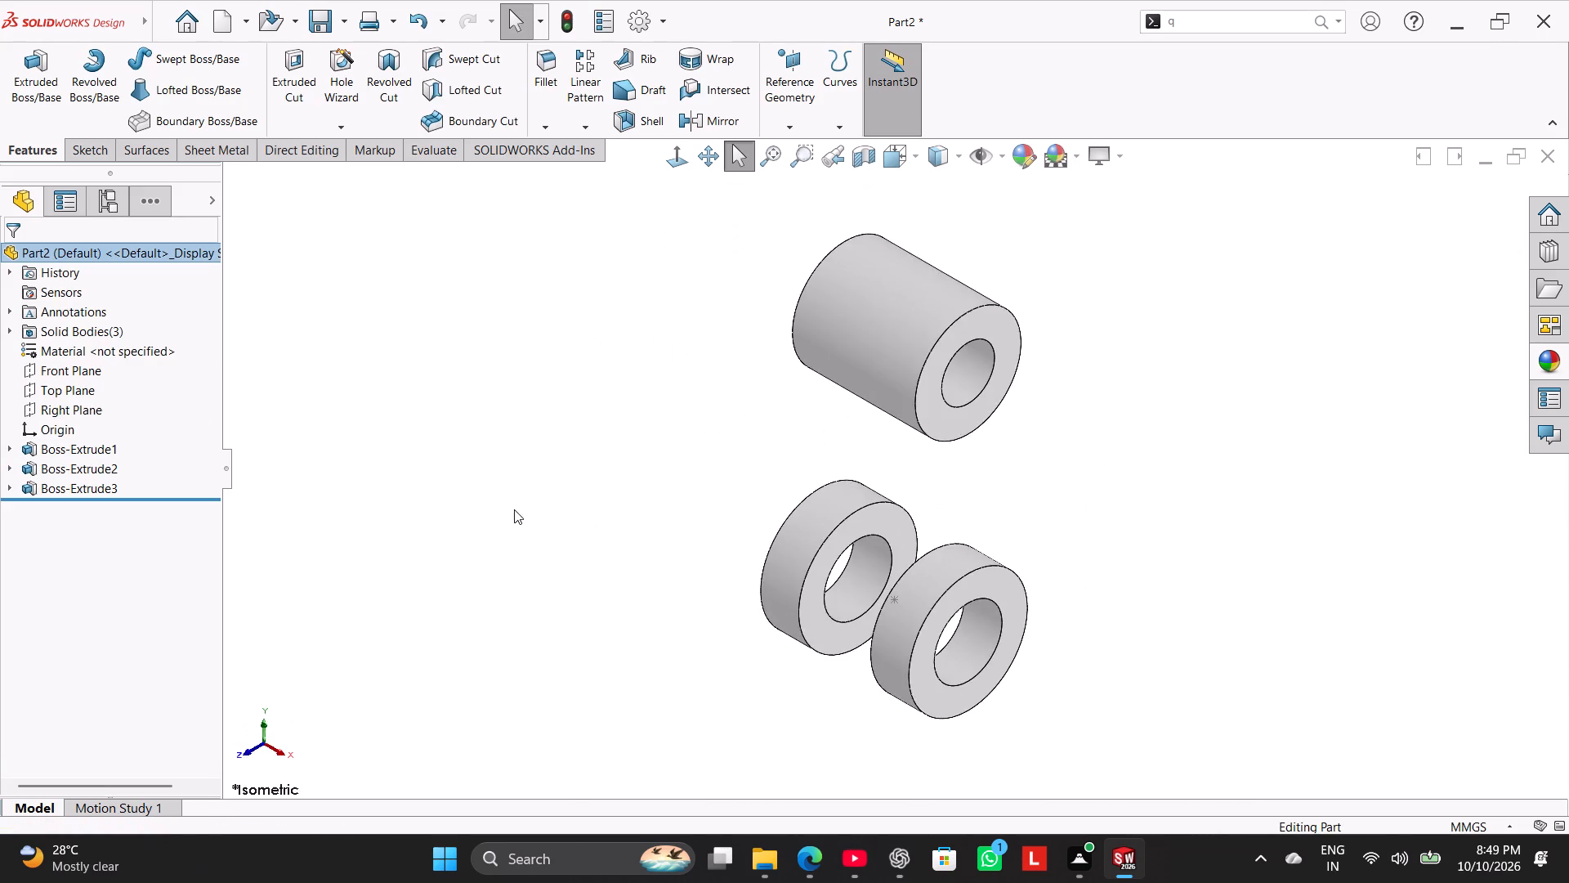
{"action": "middle_click_drag", "start_coordinate": [526, 507], "coordinate": [759, 742]}
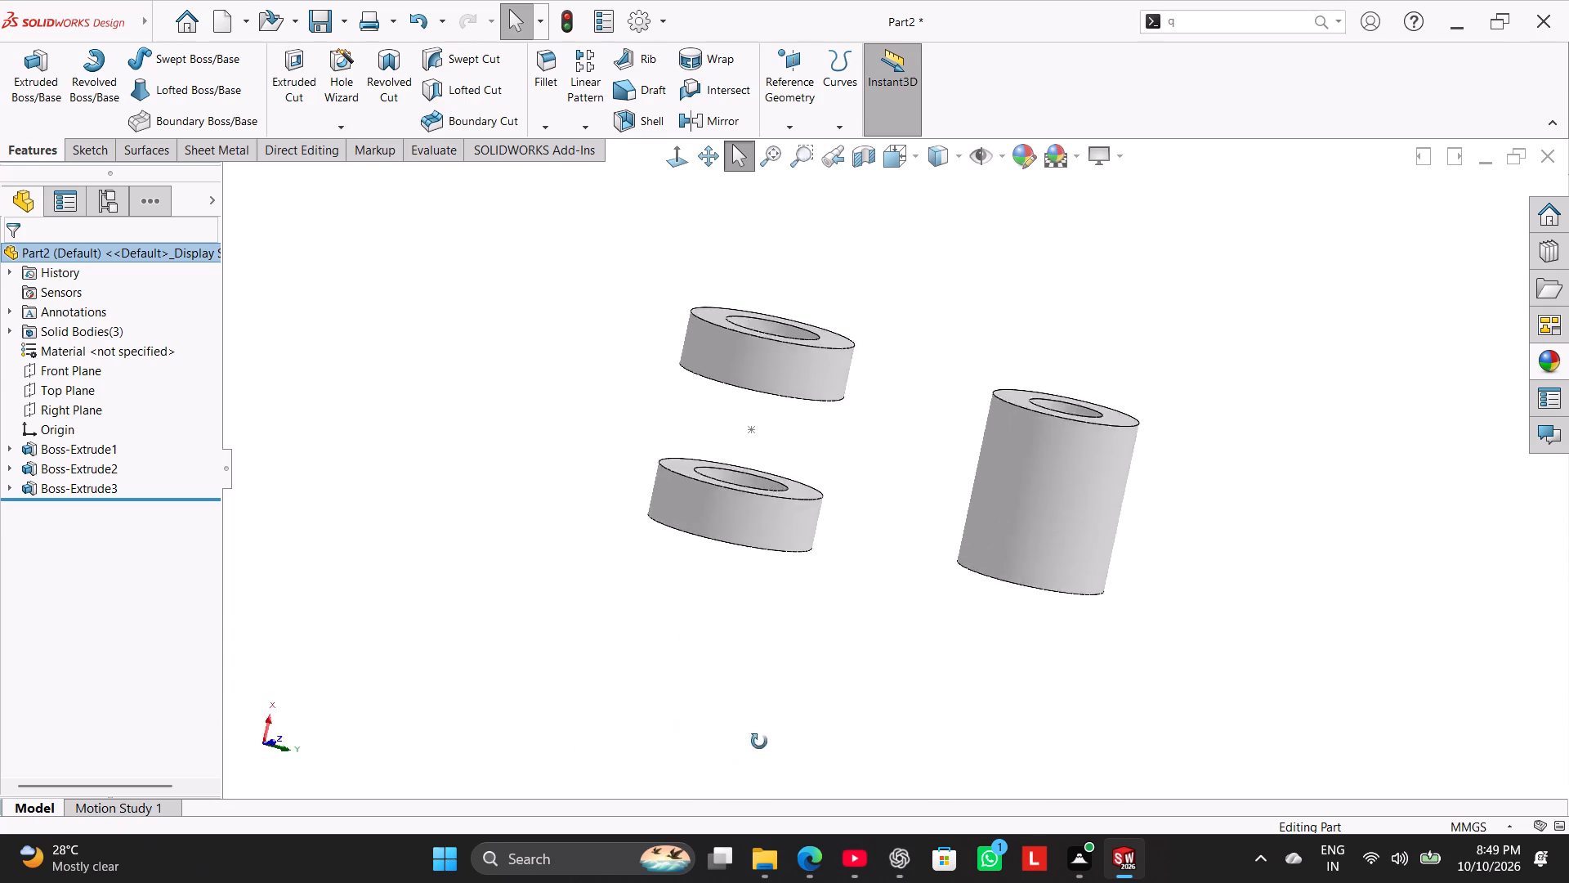
{"action": "middle_click_drag", "start_coordinate": [759, 742], "coordinate": [679, 643]}
{"action": "right_click_drag", "start_coordinate": [574, 642], "coordinate": [869, 378]}
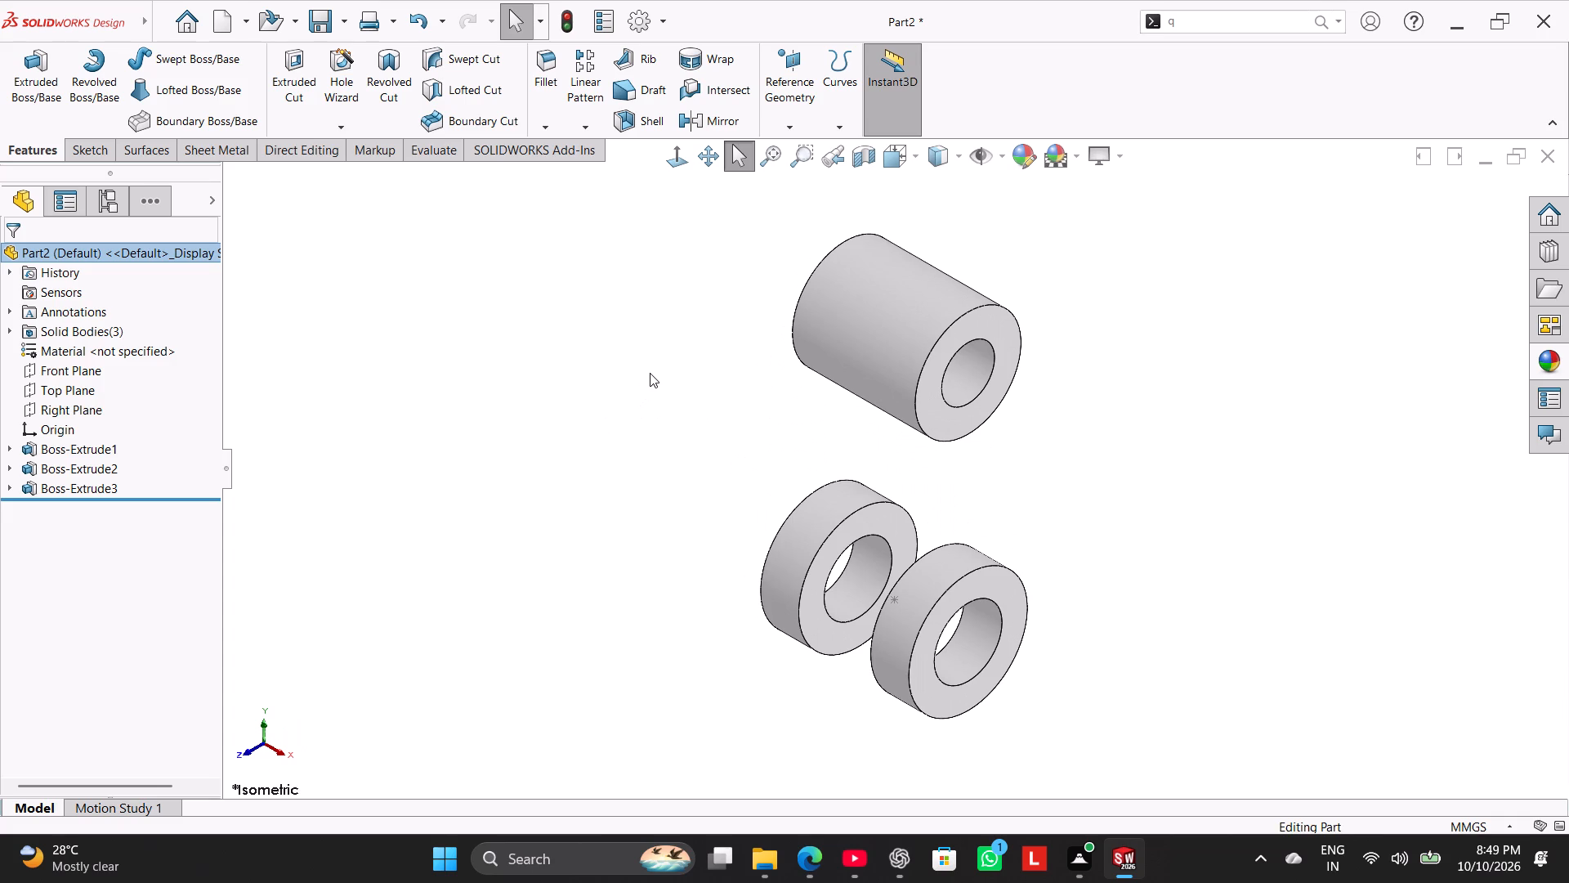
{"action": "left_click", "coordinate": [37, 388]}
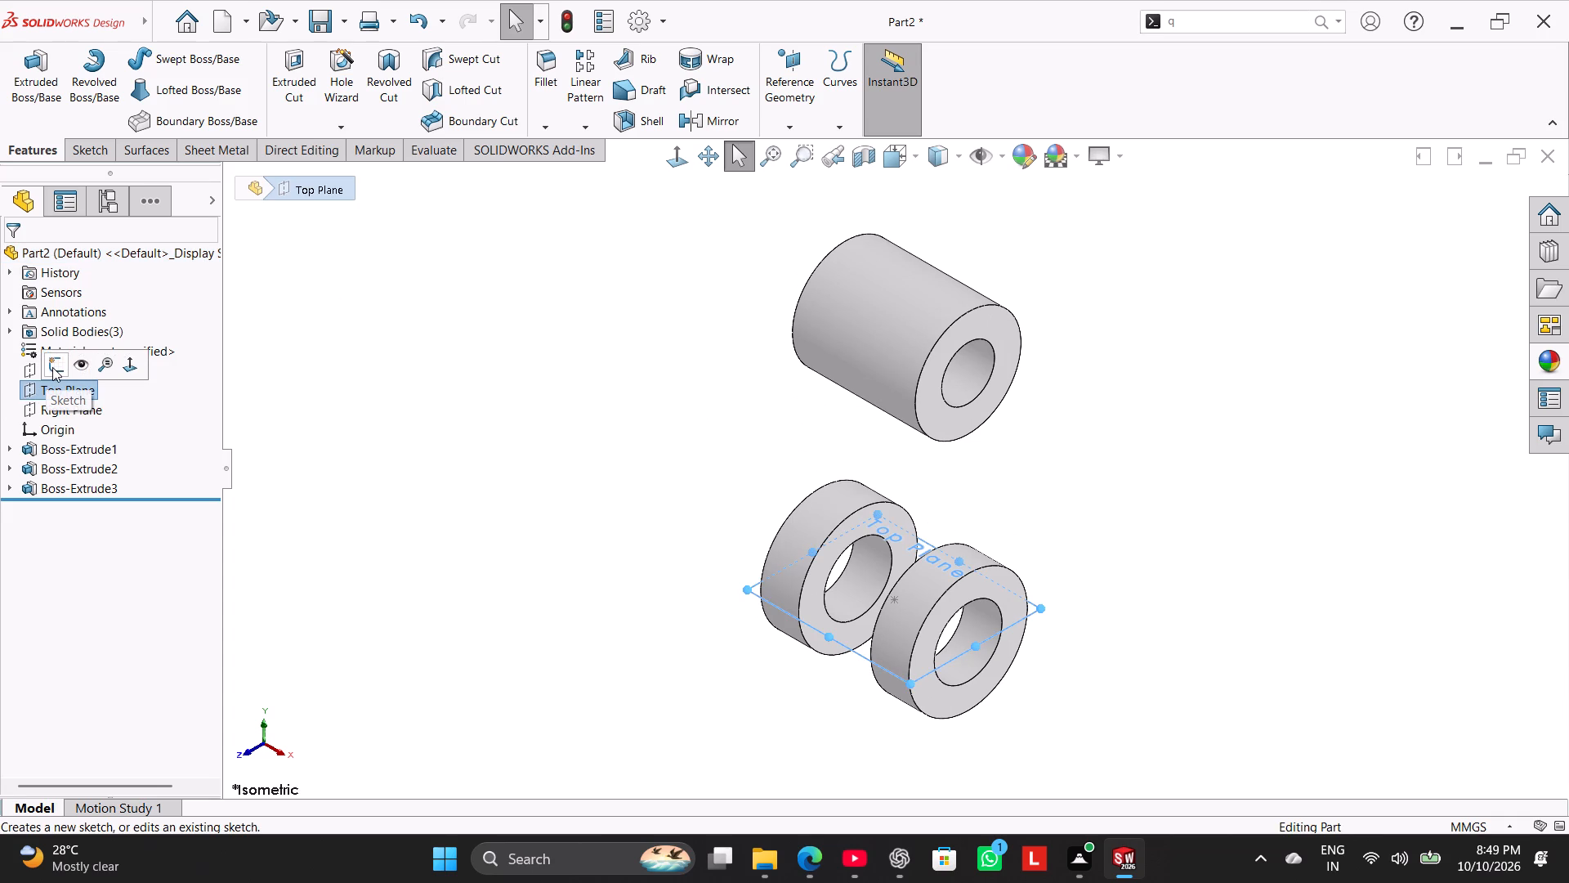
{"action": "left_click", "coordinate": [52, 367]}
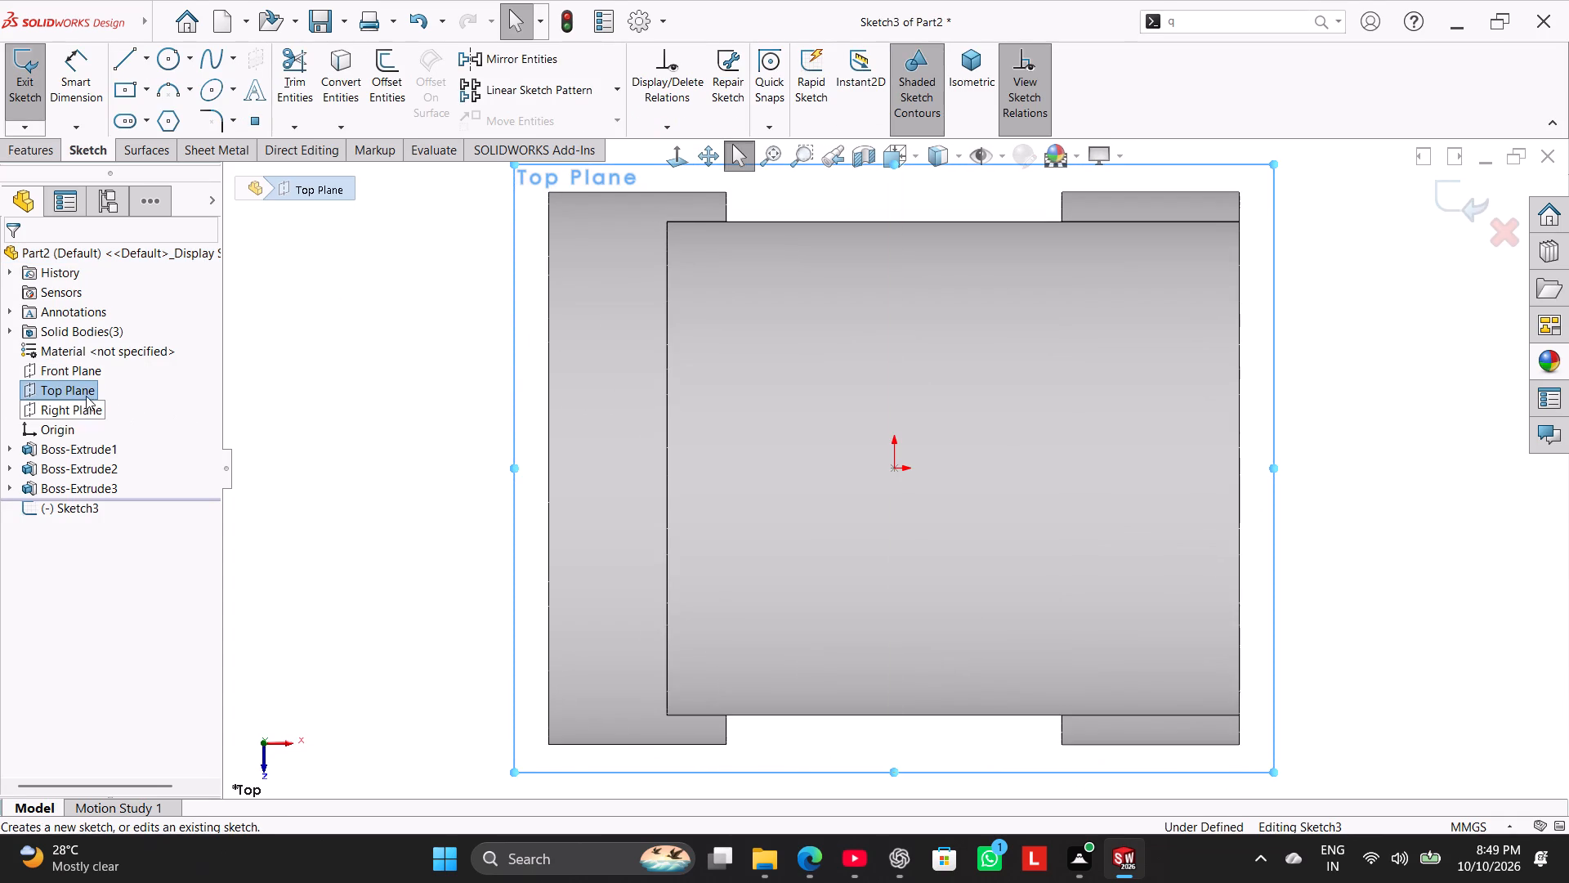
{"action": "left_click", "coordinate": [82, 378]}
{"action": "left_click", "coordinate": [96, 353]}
Sketch a centerline on the Front Plane from the middle of the upper boss's top edge down to the origin, about 135 mm long.
{"action": "left_click", "coordinate": [97, 370]}
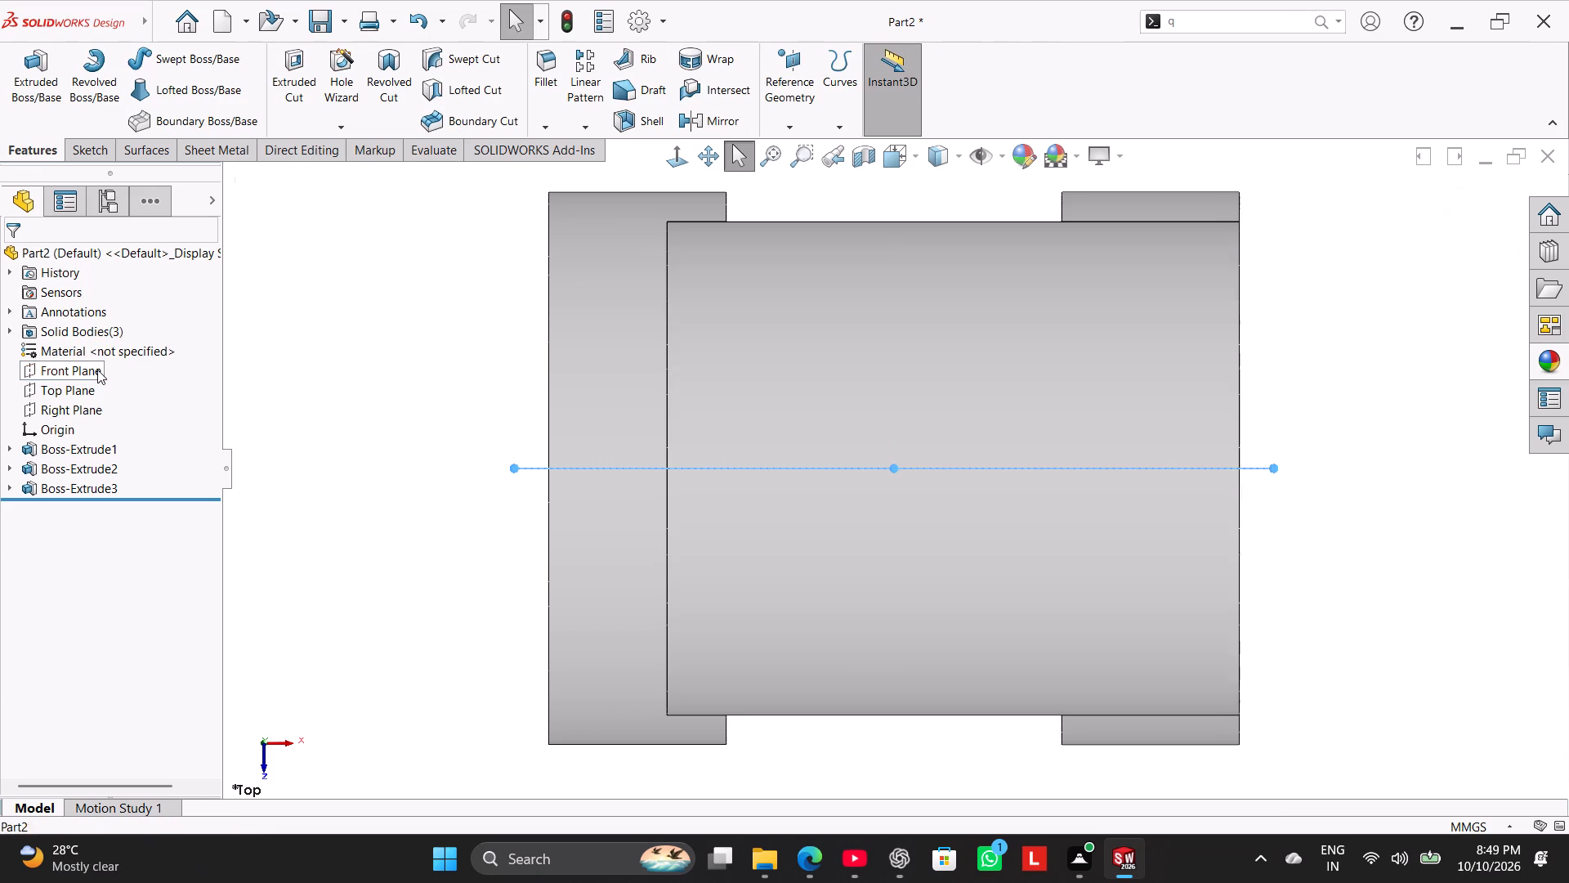
{"action": "left_click", "coordinate": [115, 350]}
{"action": "left_click", "coordinate": [439, 347]}
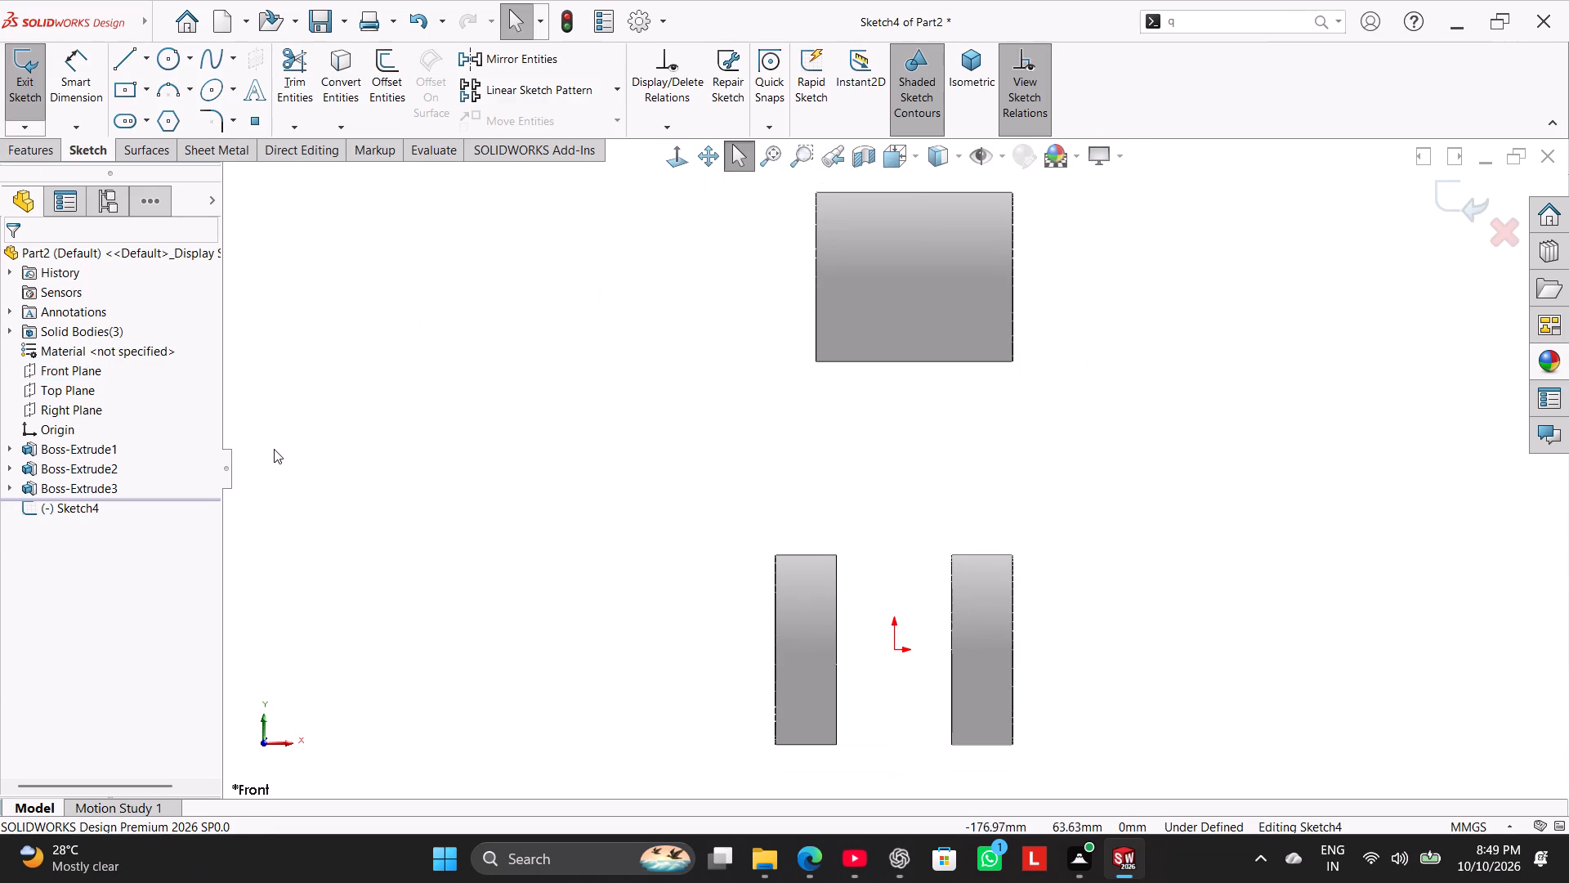
{"action": "left_click", "coordinate": [120, 60]}
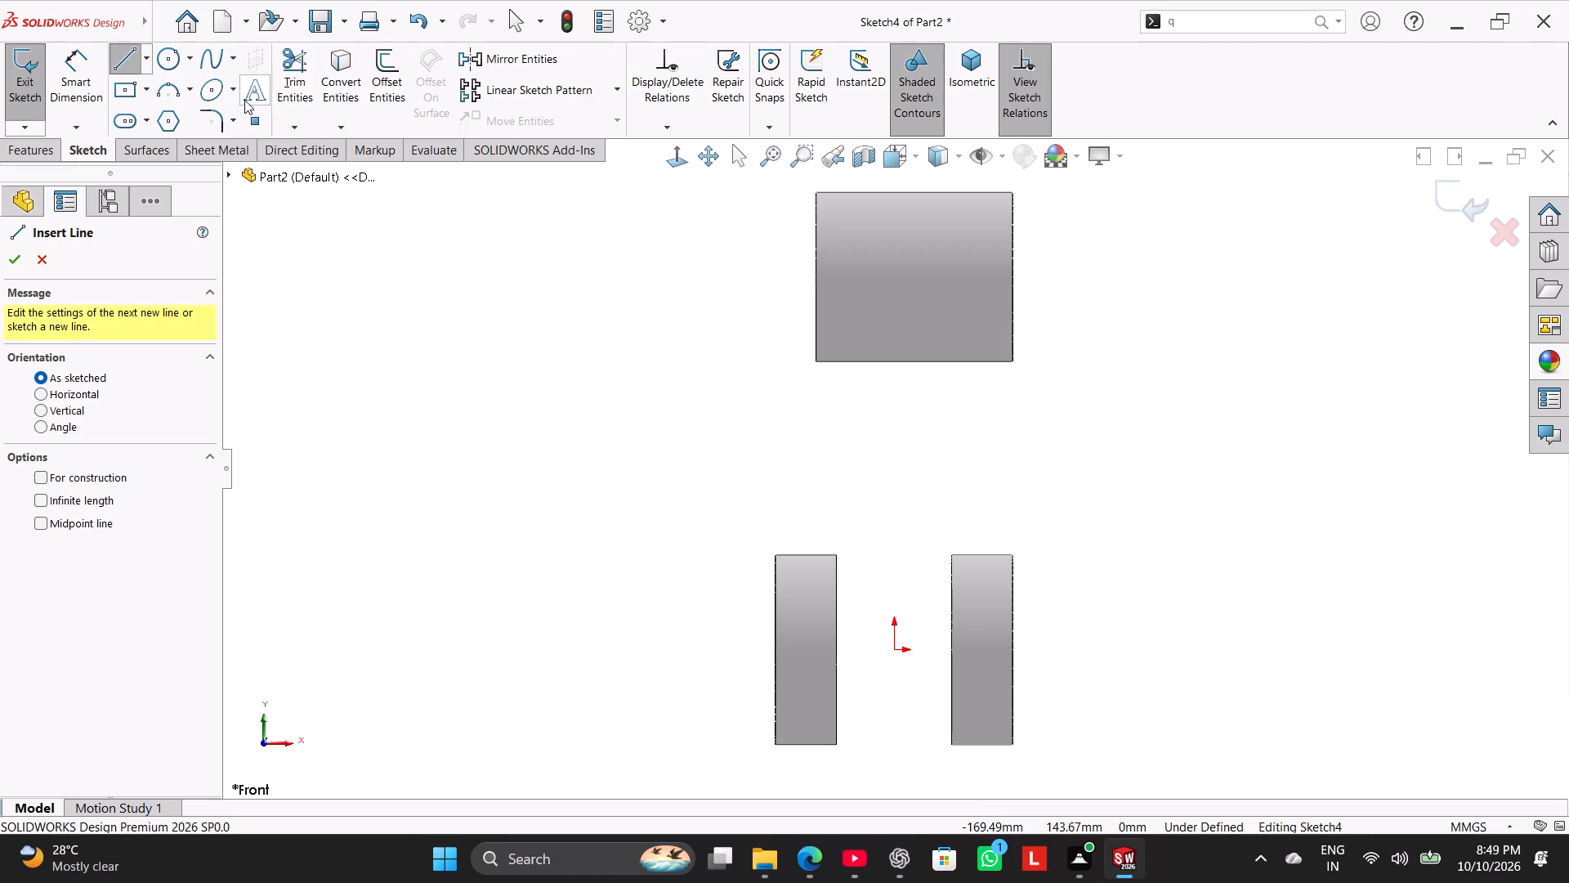
{"action": "left_click", "coordinate": [149, 62]}
{"action": "left_click", "coordinate": [170, 96]}
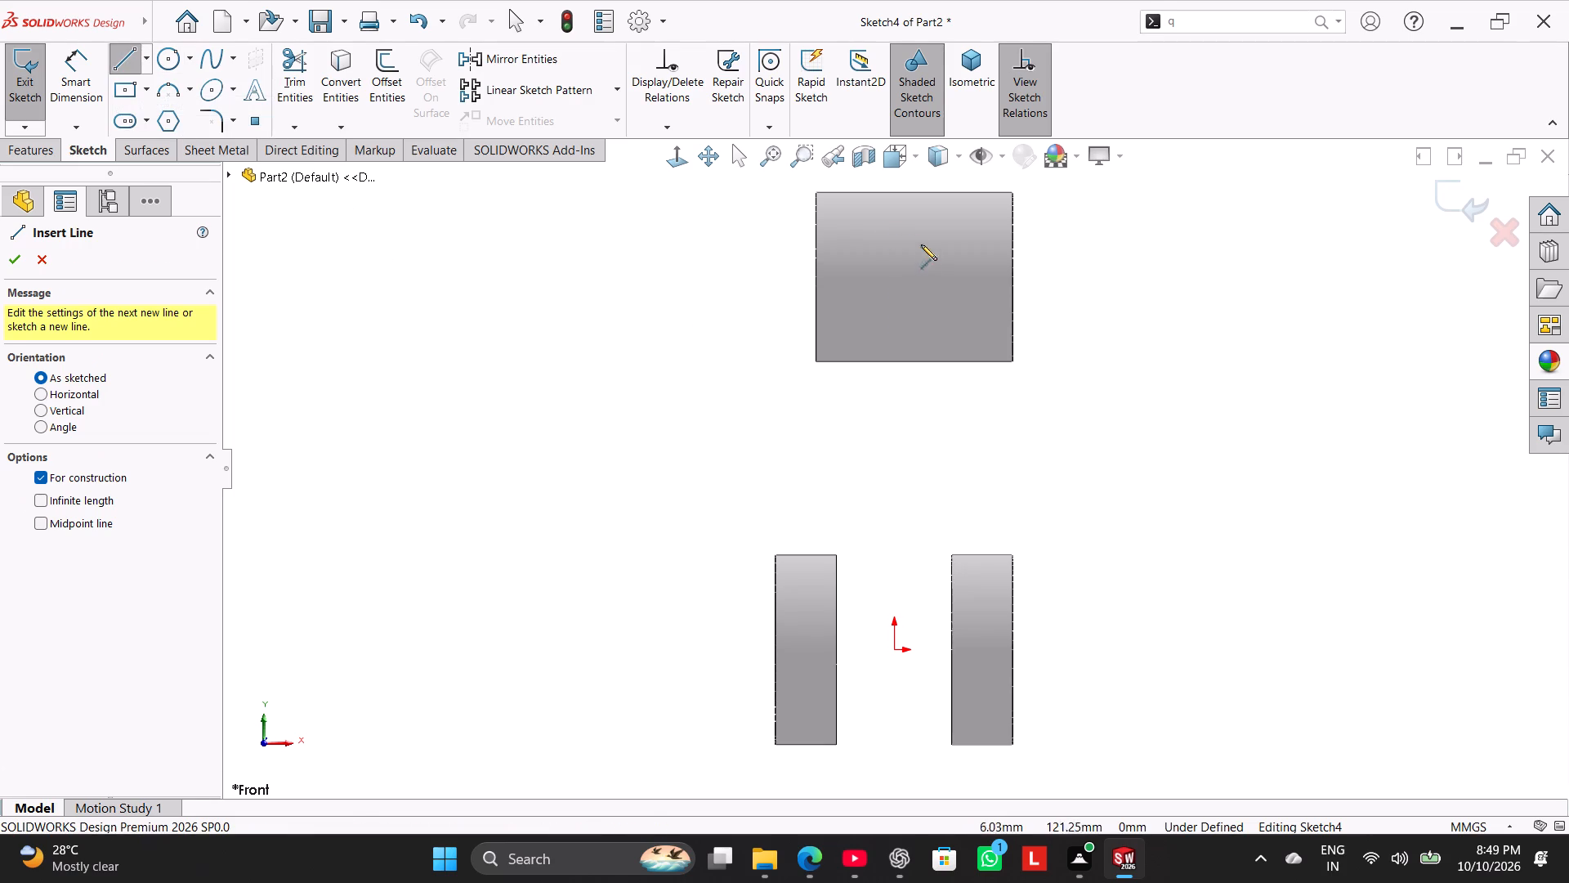
{"action": "left_click", "coordinate": [915, 191]}
{"action": "left_click", "coordinate": [896, 649]}
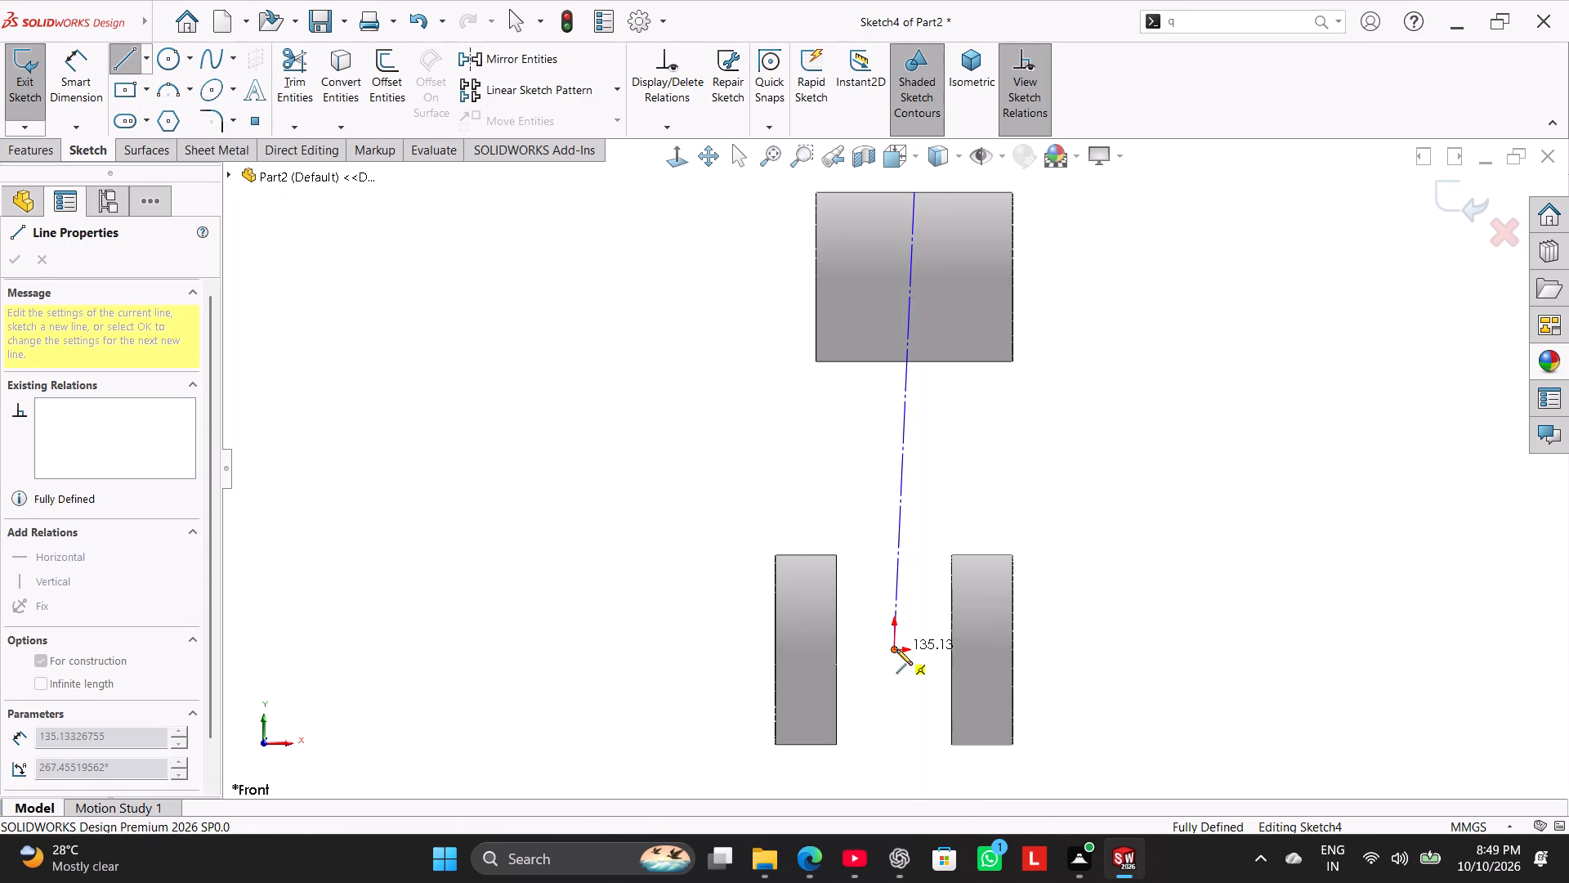
{"action": "right_click", "coordinate": [732, 499]}
{"action": "left_click", "coordinate": [771, 510]}
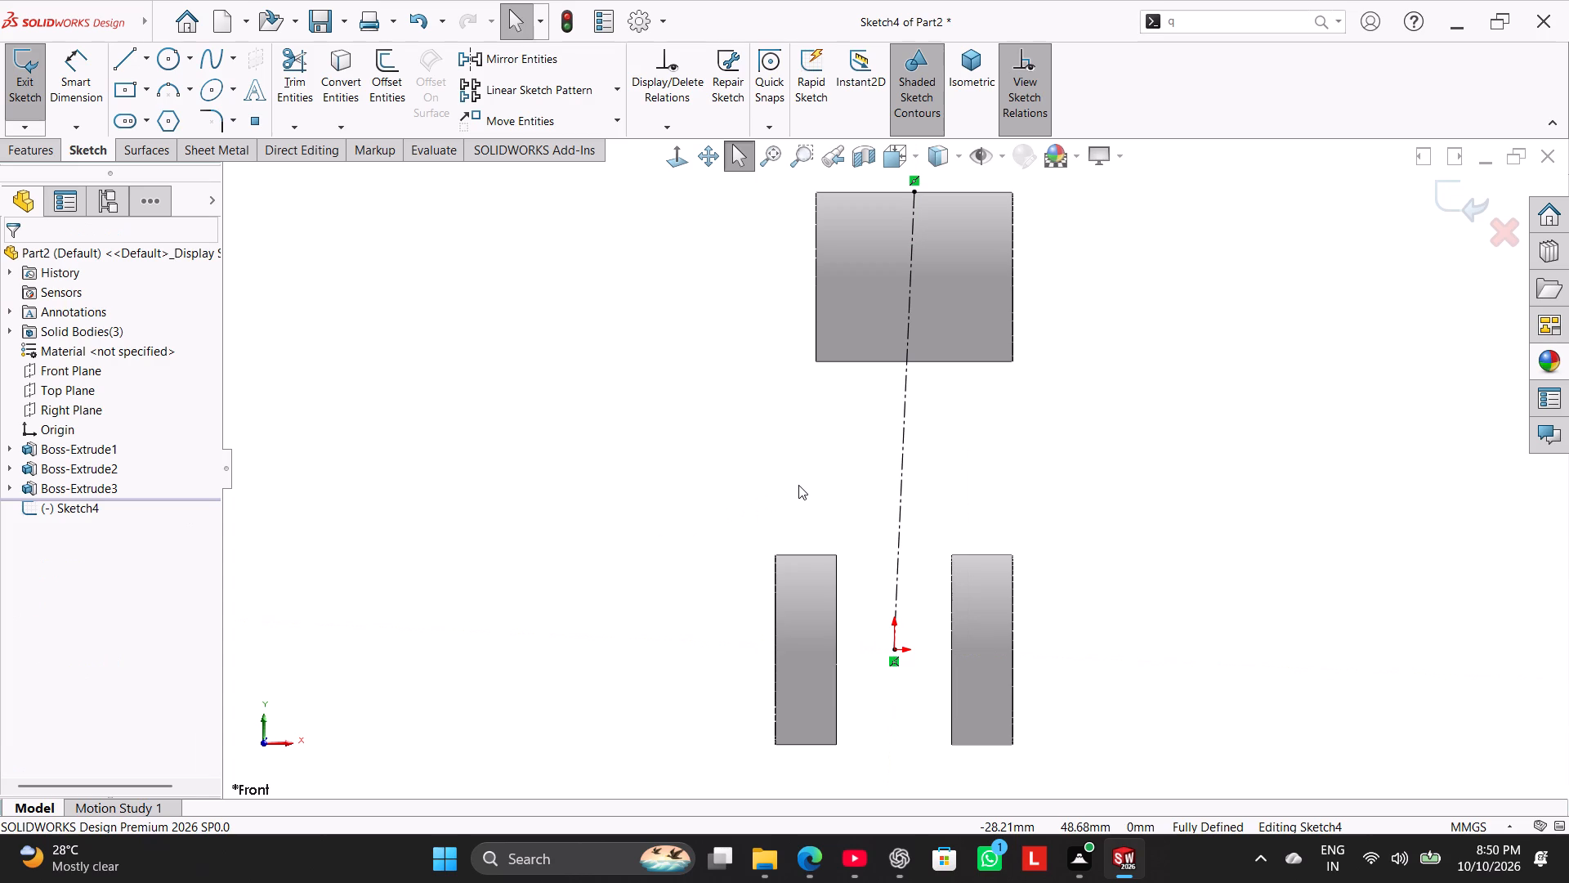
Add a Vertical relation to the centerline between the upper boss and the origin.
{"action": "middle_click_drag", "start_coordinate": [808, 445], "coordinate": [808, 543]}
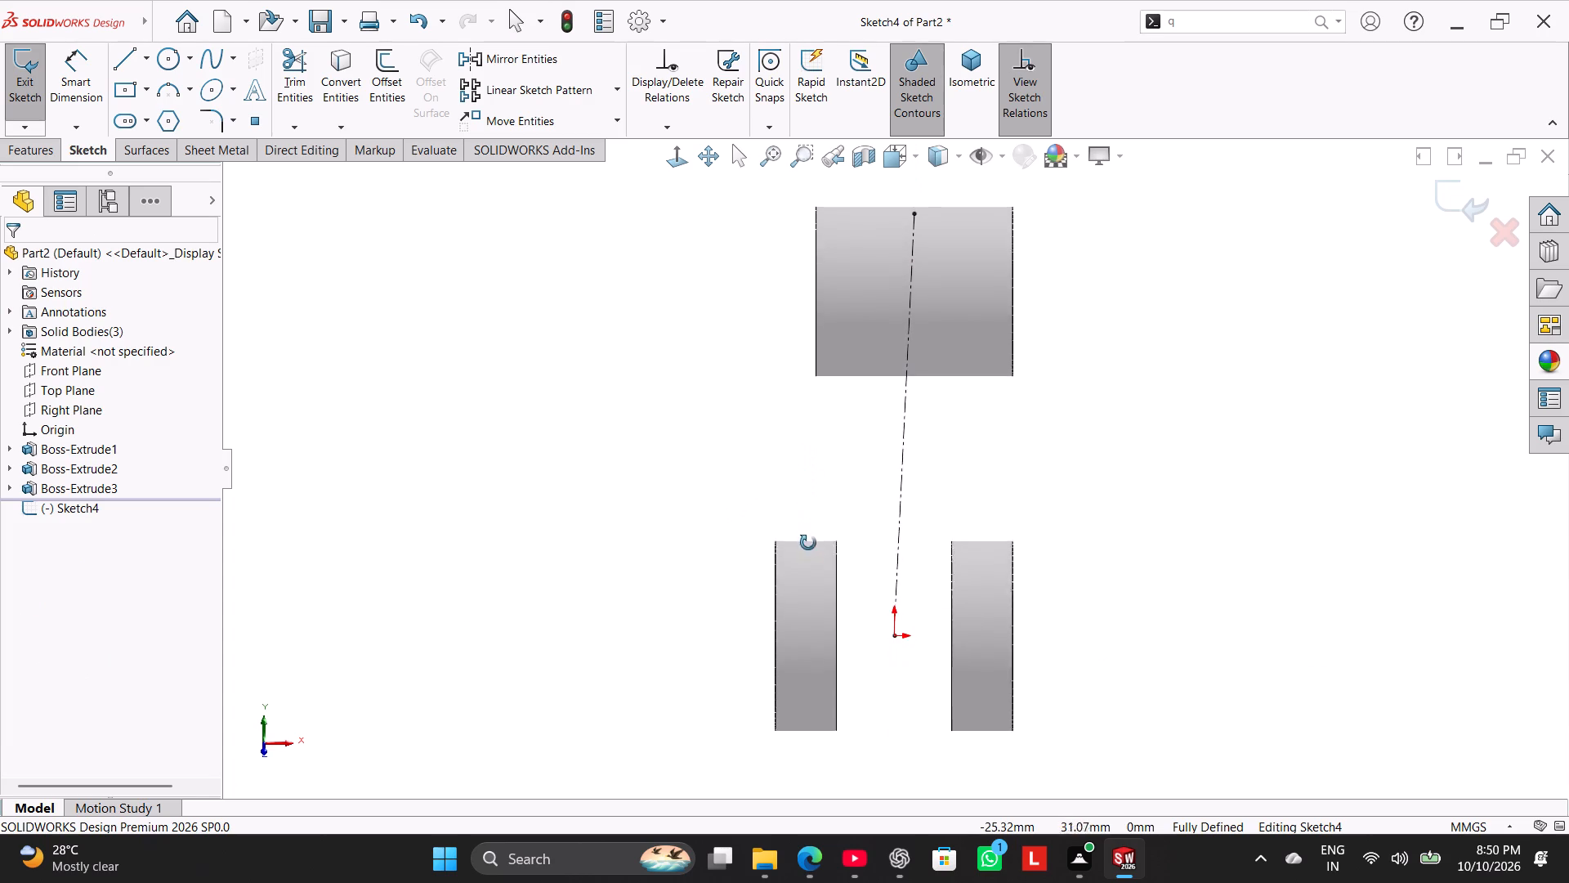
{"action": "middle_click_drag", "start_coordinate": [808, 543], "coordinate": [808, 574]}
{"action": "left_click", "coordinate": [665, 163]}
{"action": "left_click", "coordinate": [637, 363]}
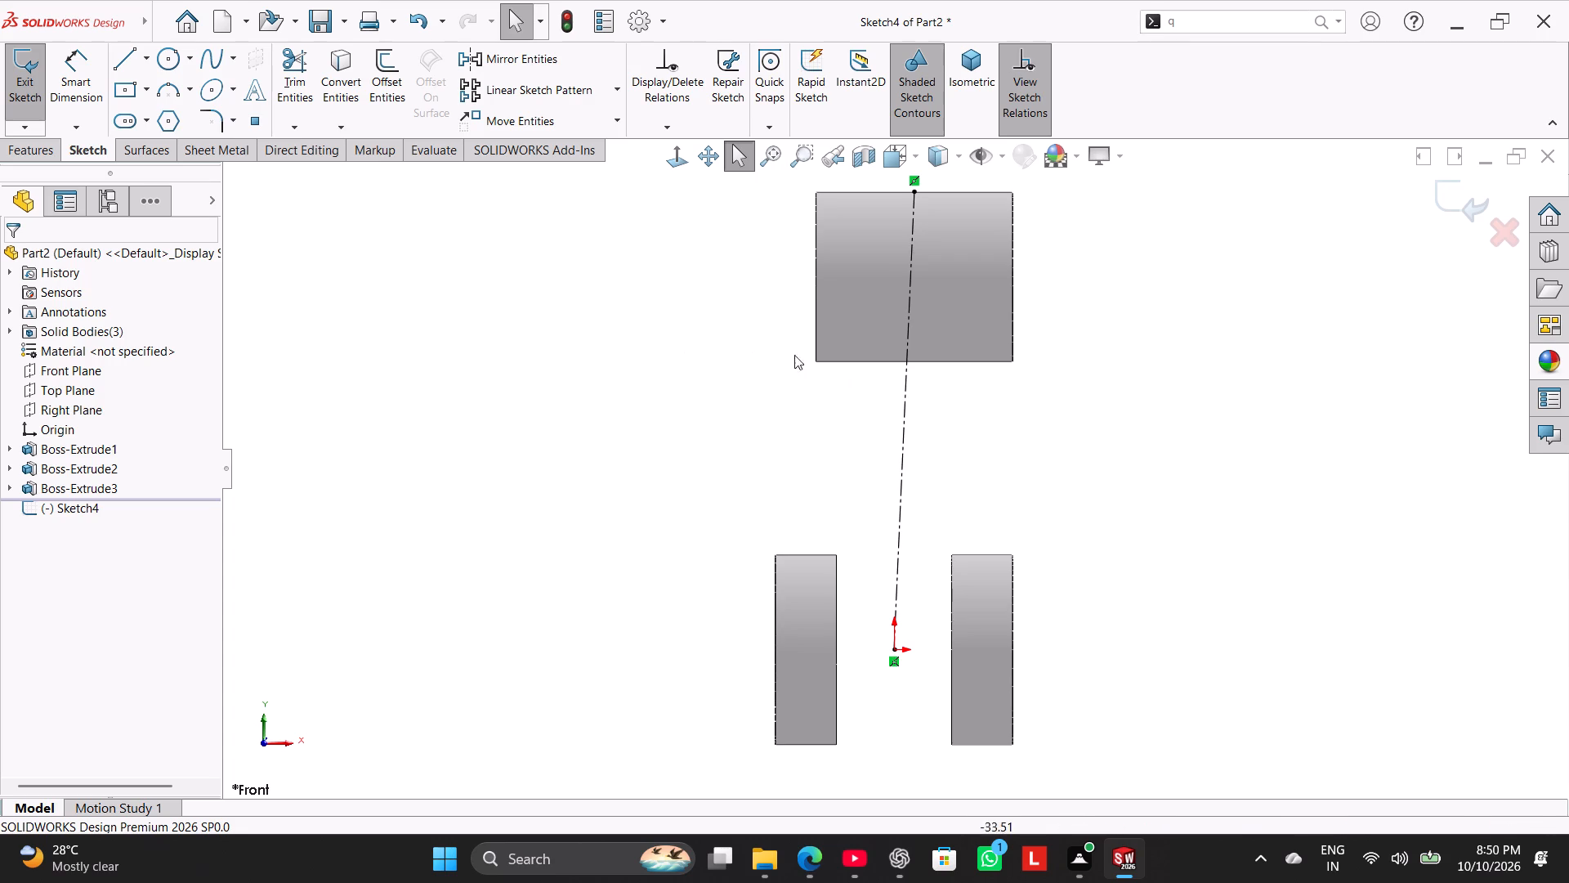
{"action": "right_click", "coordinate": [907, 410]}
{"action": "left_click", "coordinate": [950, 357]}
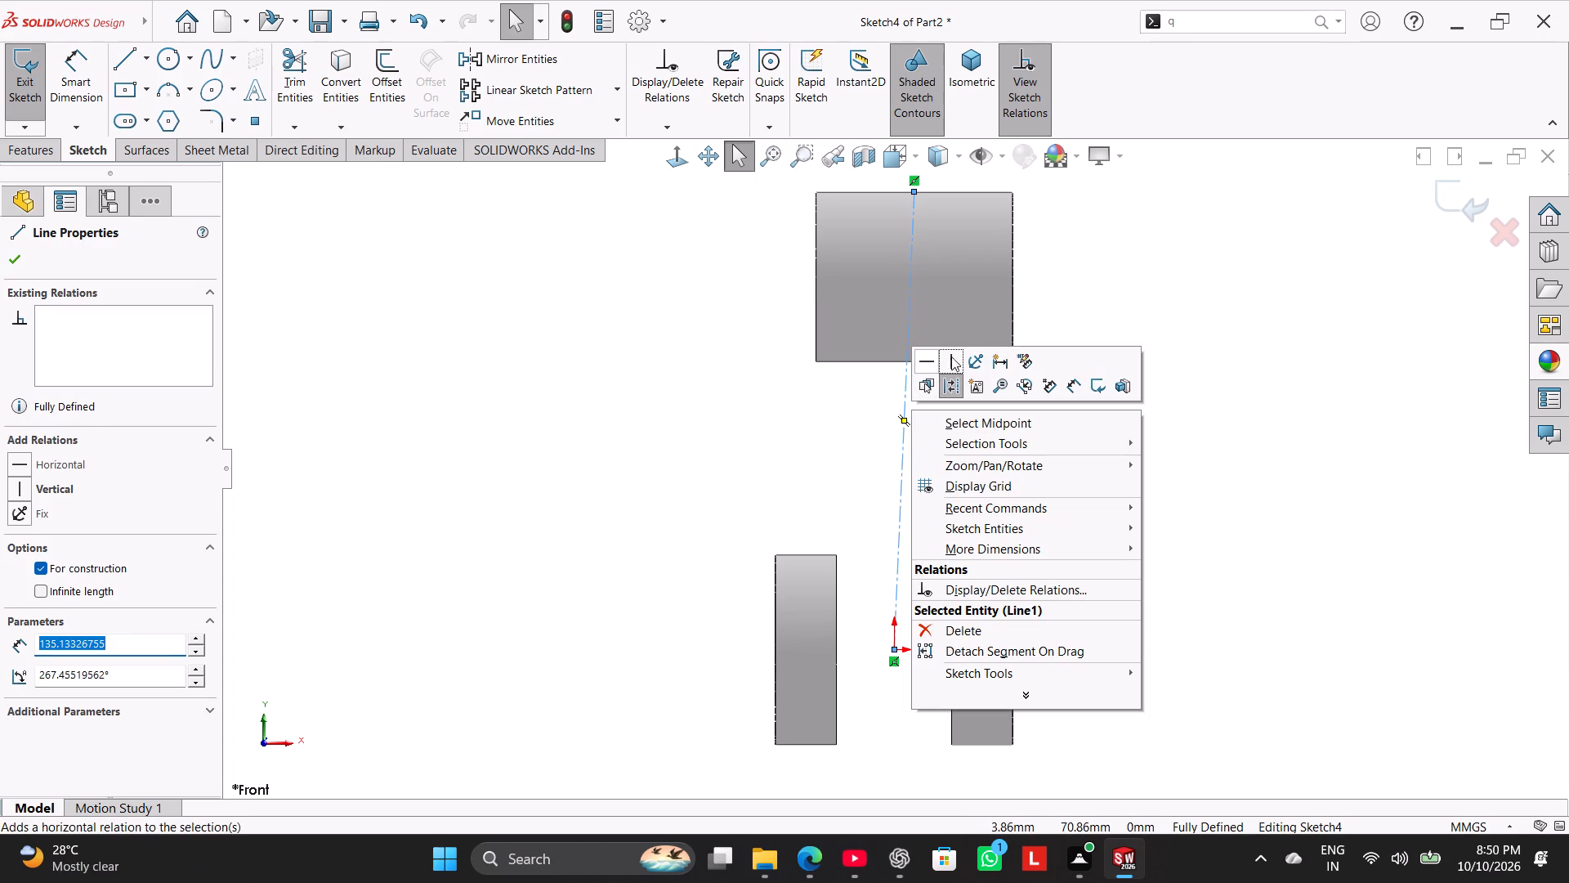
{"action": "left_click", "coordinate": [758, 420]}
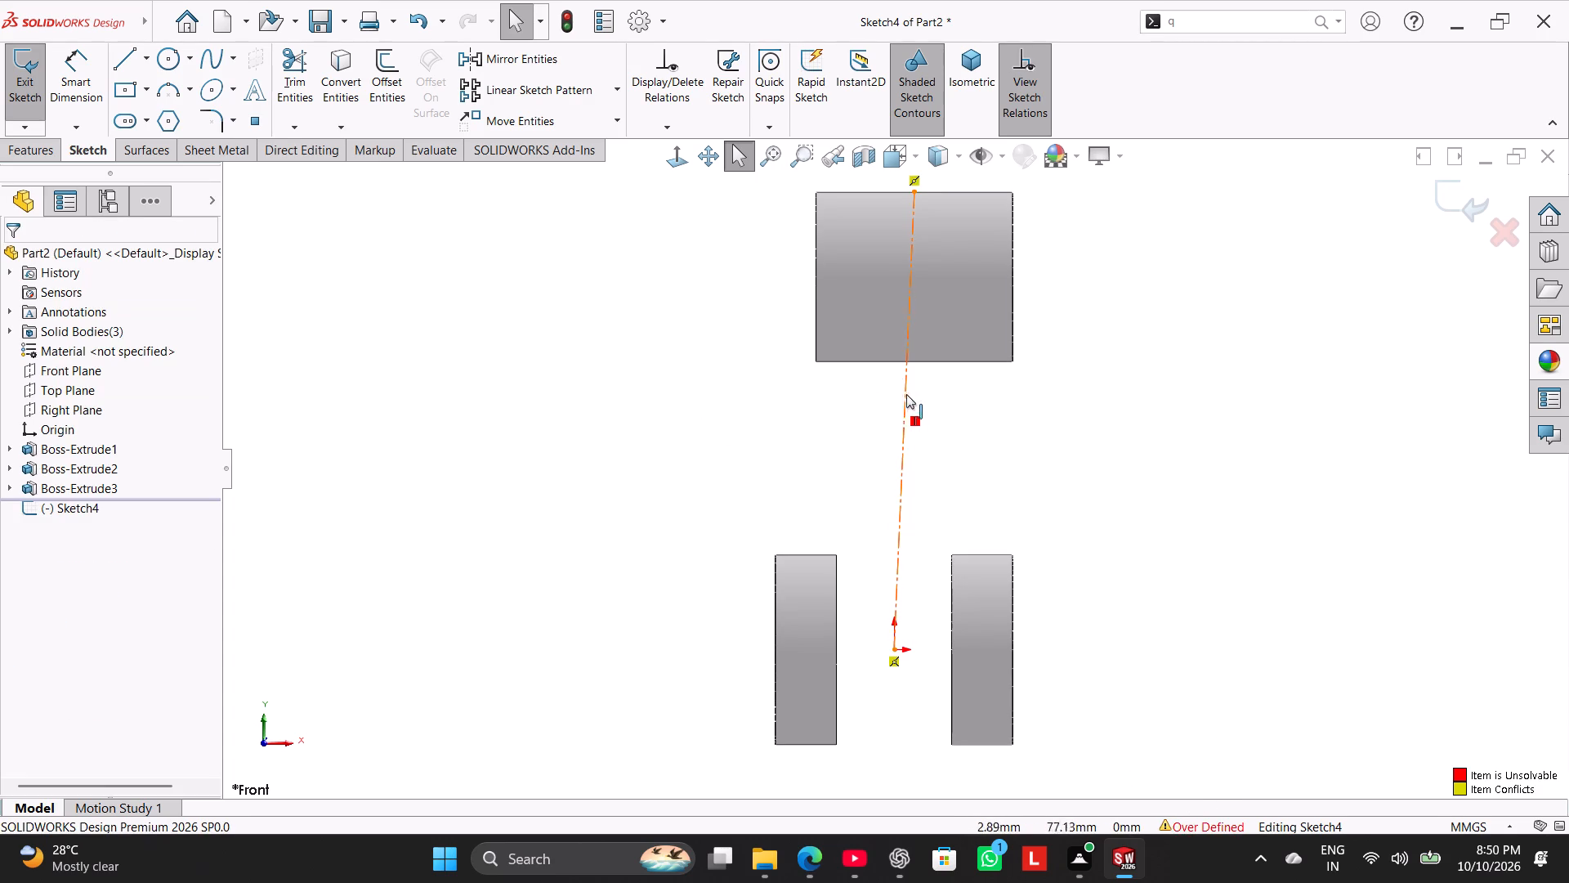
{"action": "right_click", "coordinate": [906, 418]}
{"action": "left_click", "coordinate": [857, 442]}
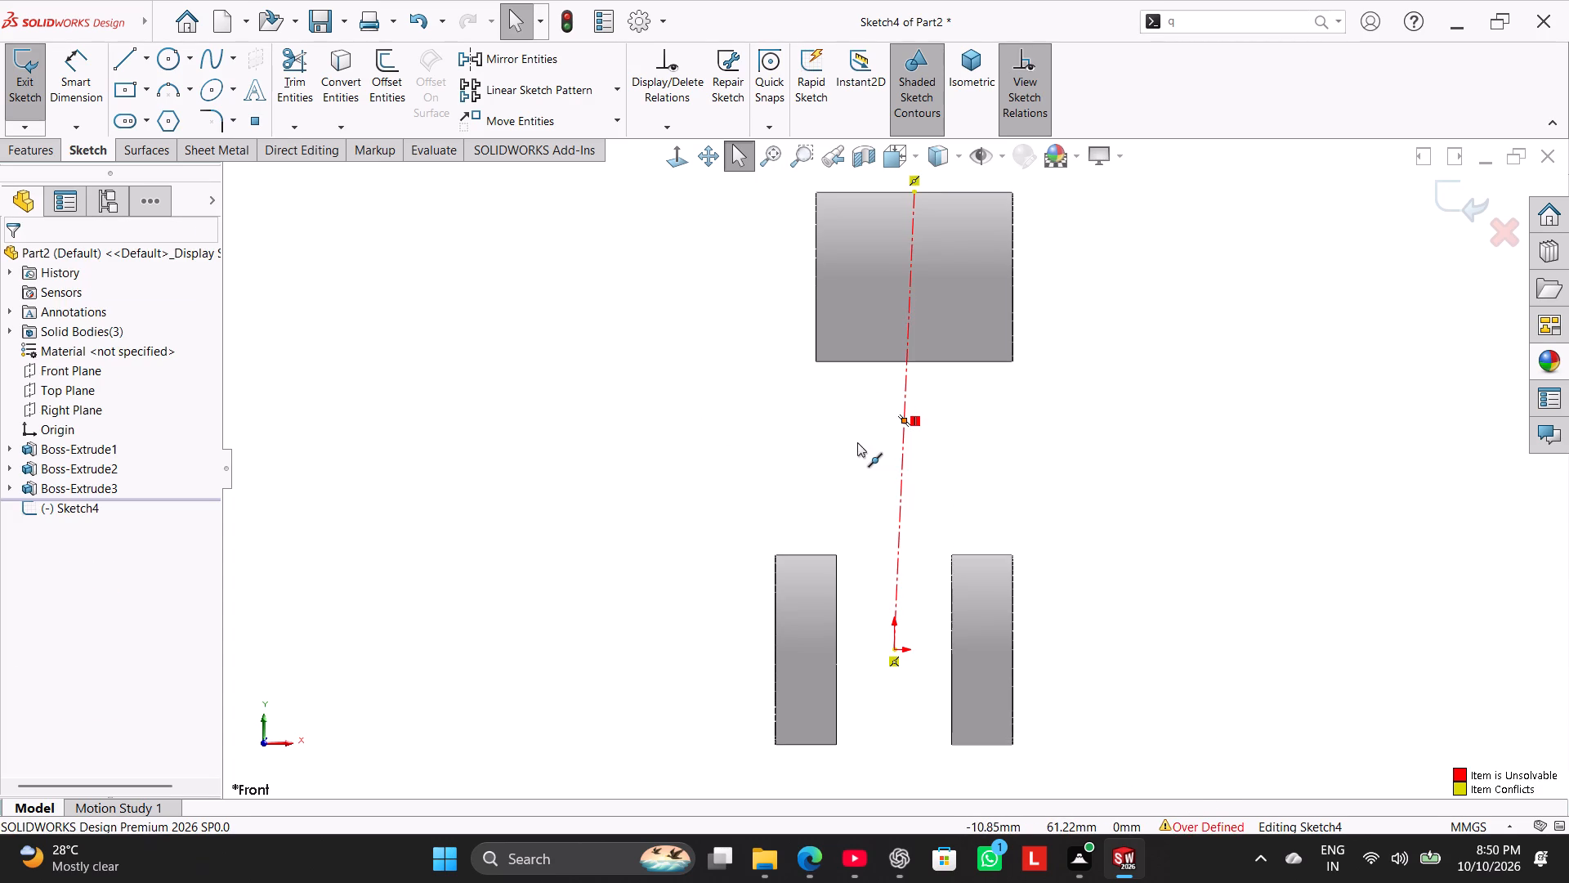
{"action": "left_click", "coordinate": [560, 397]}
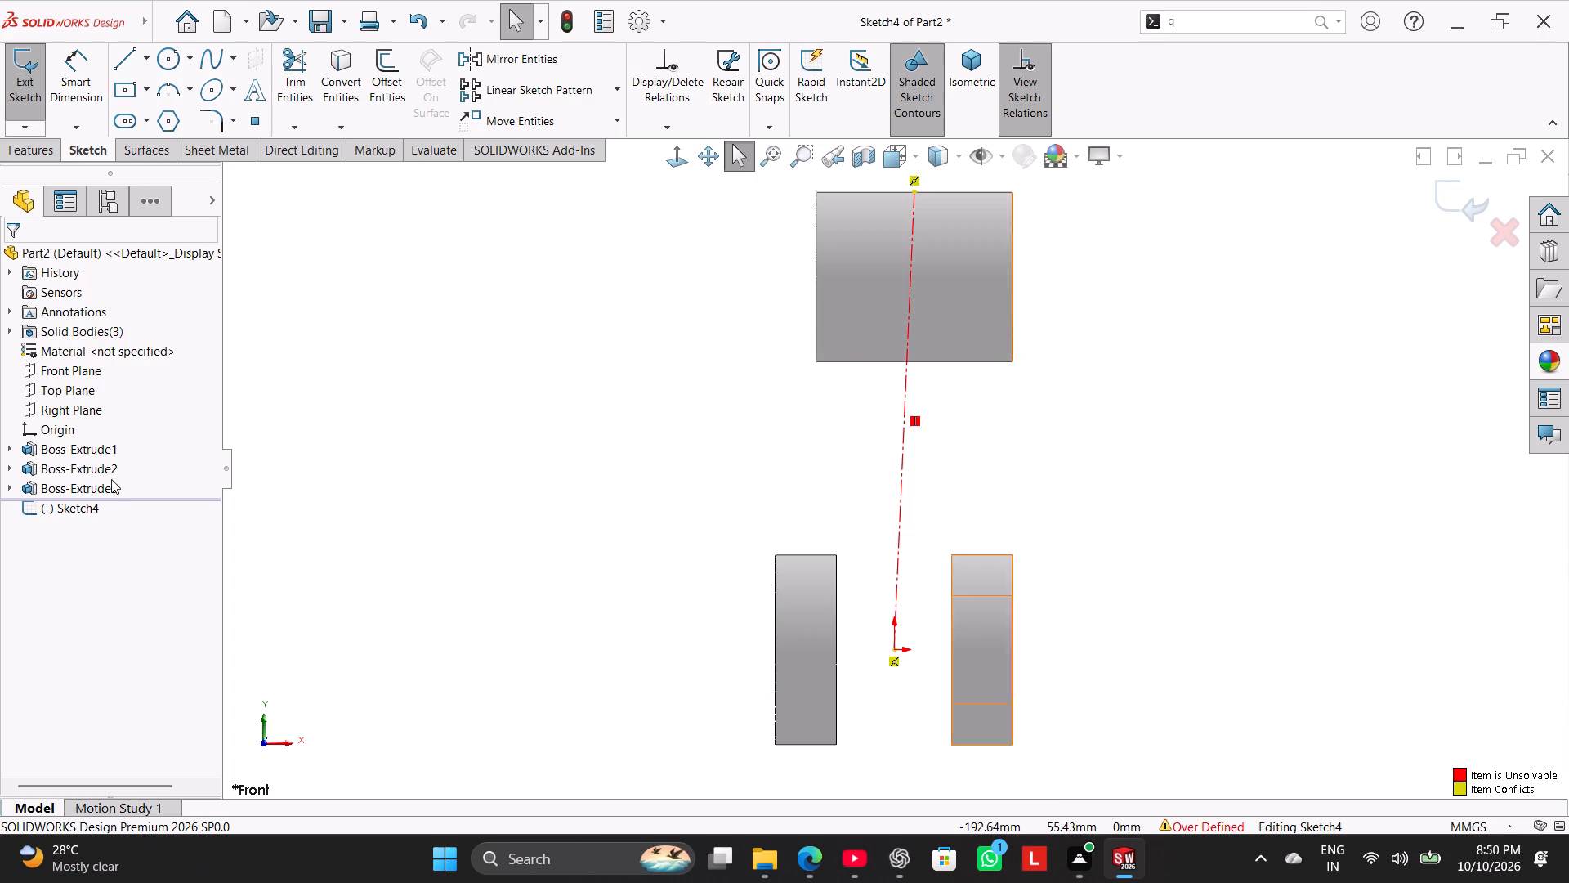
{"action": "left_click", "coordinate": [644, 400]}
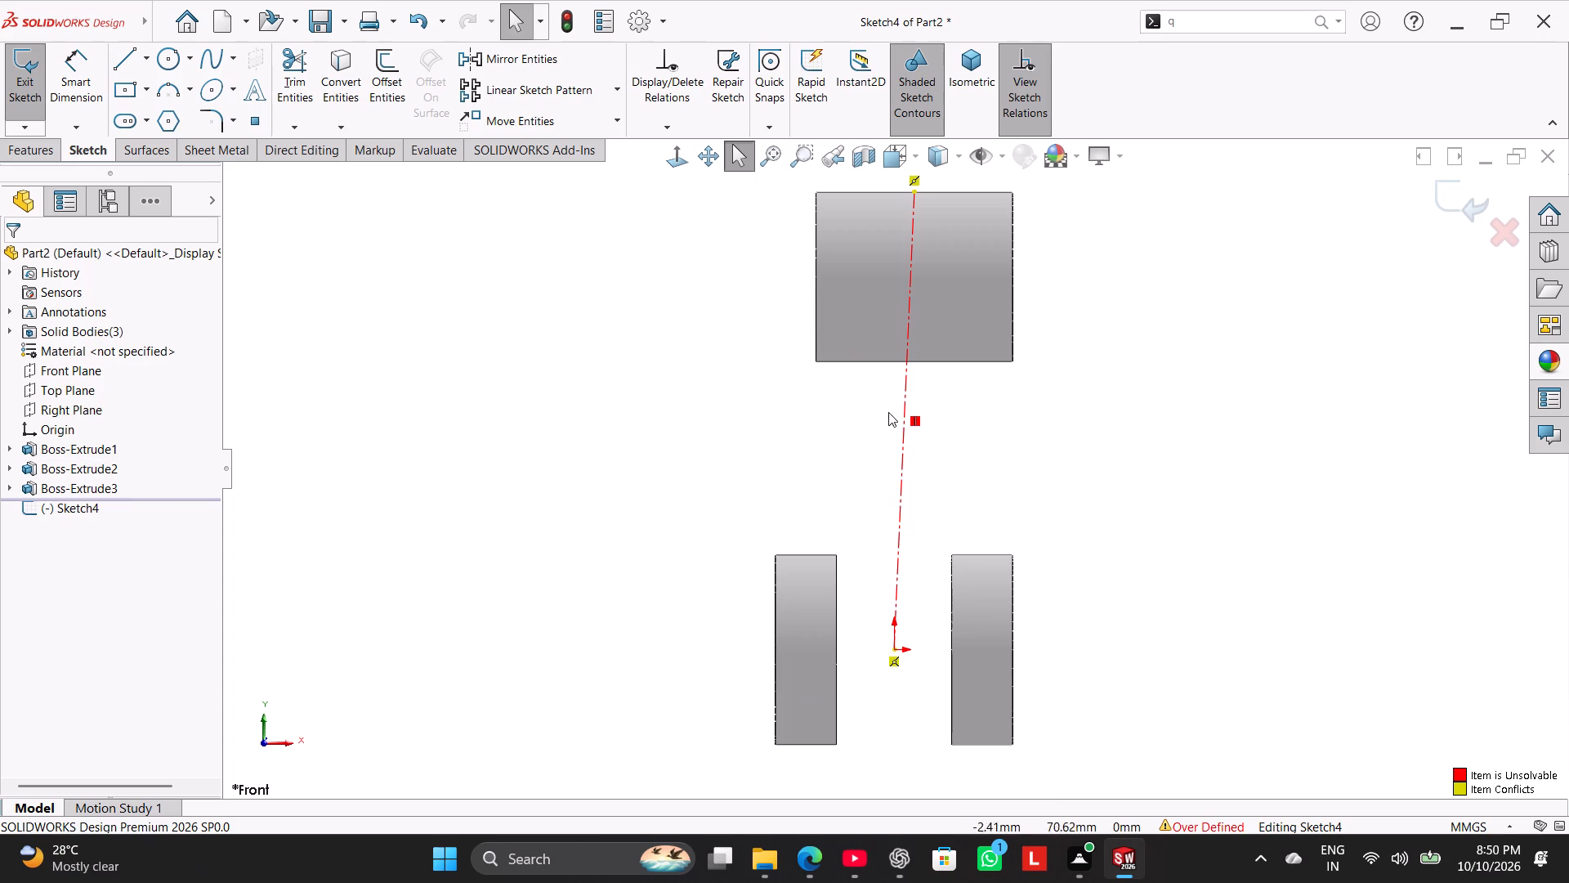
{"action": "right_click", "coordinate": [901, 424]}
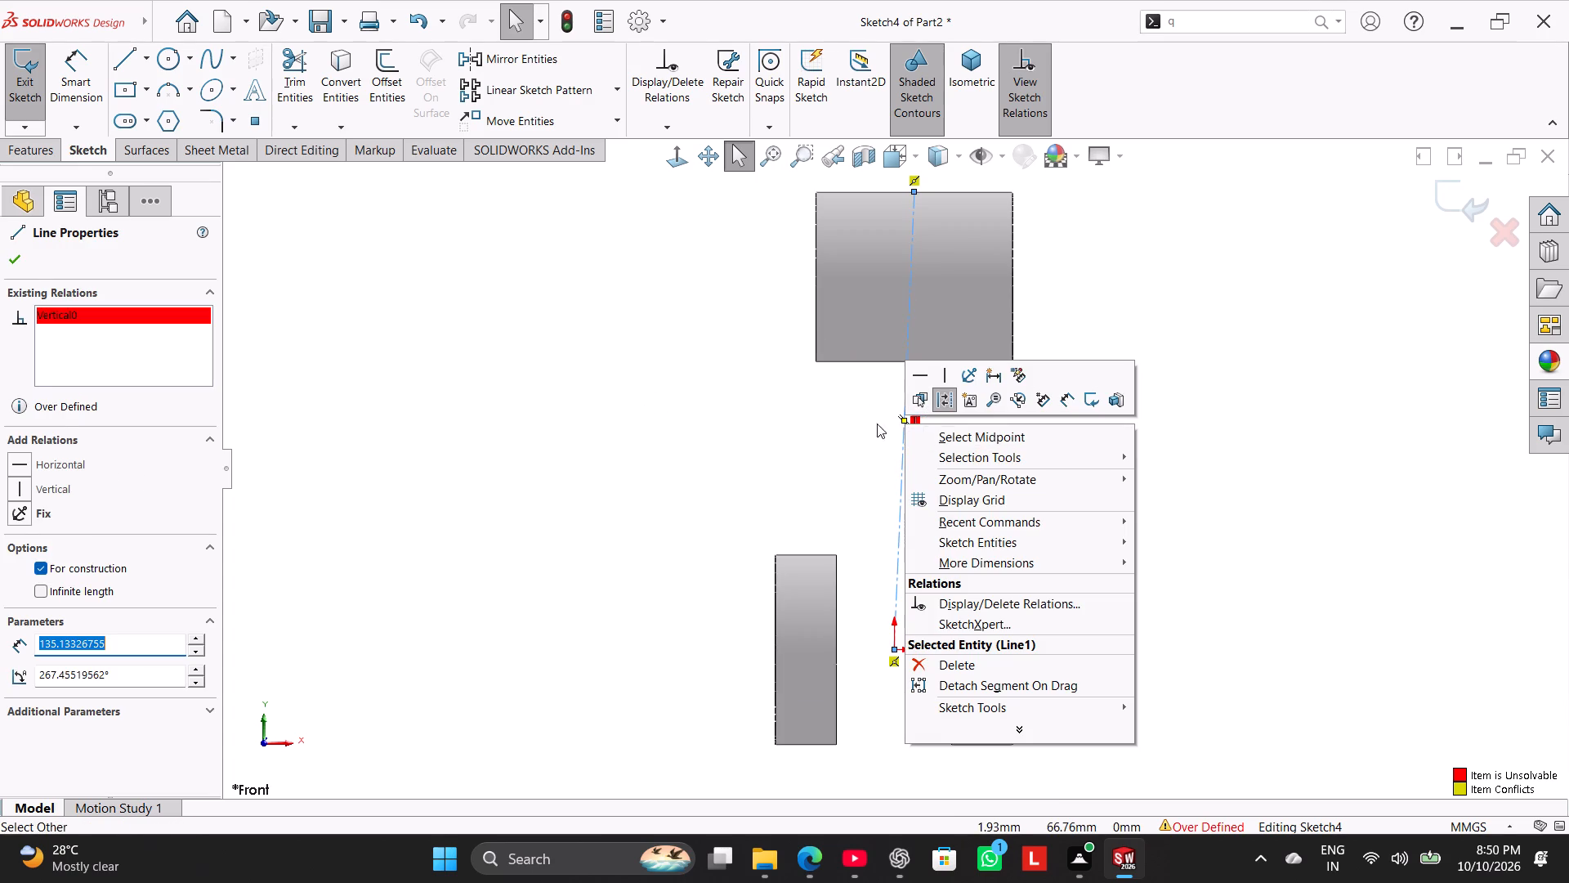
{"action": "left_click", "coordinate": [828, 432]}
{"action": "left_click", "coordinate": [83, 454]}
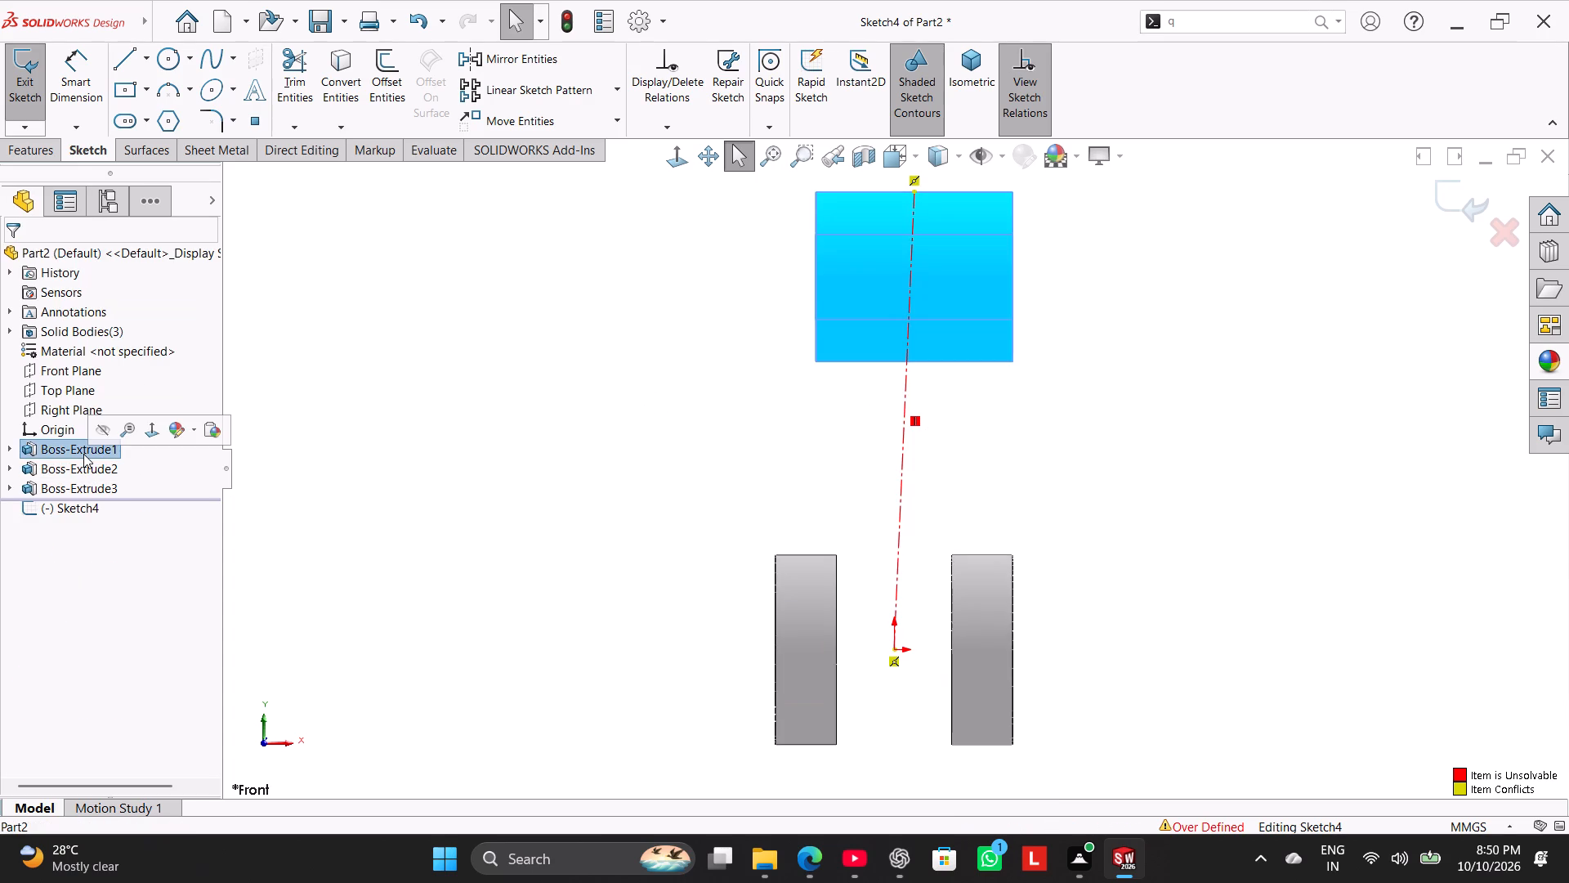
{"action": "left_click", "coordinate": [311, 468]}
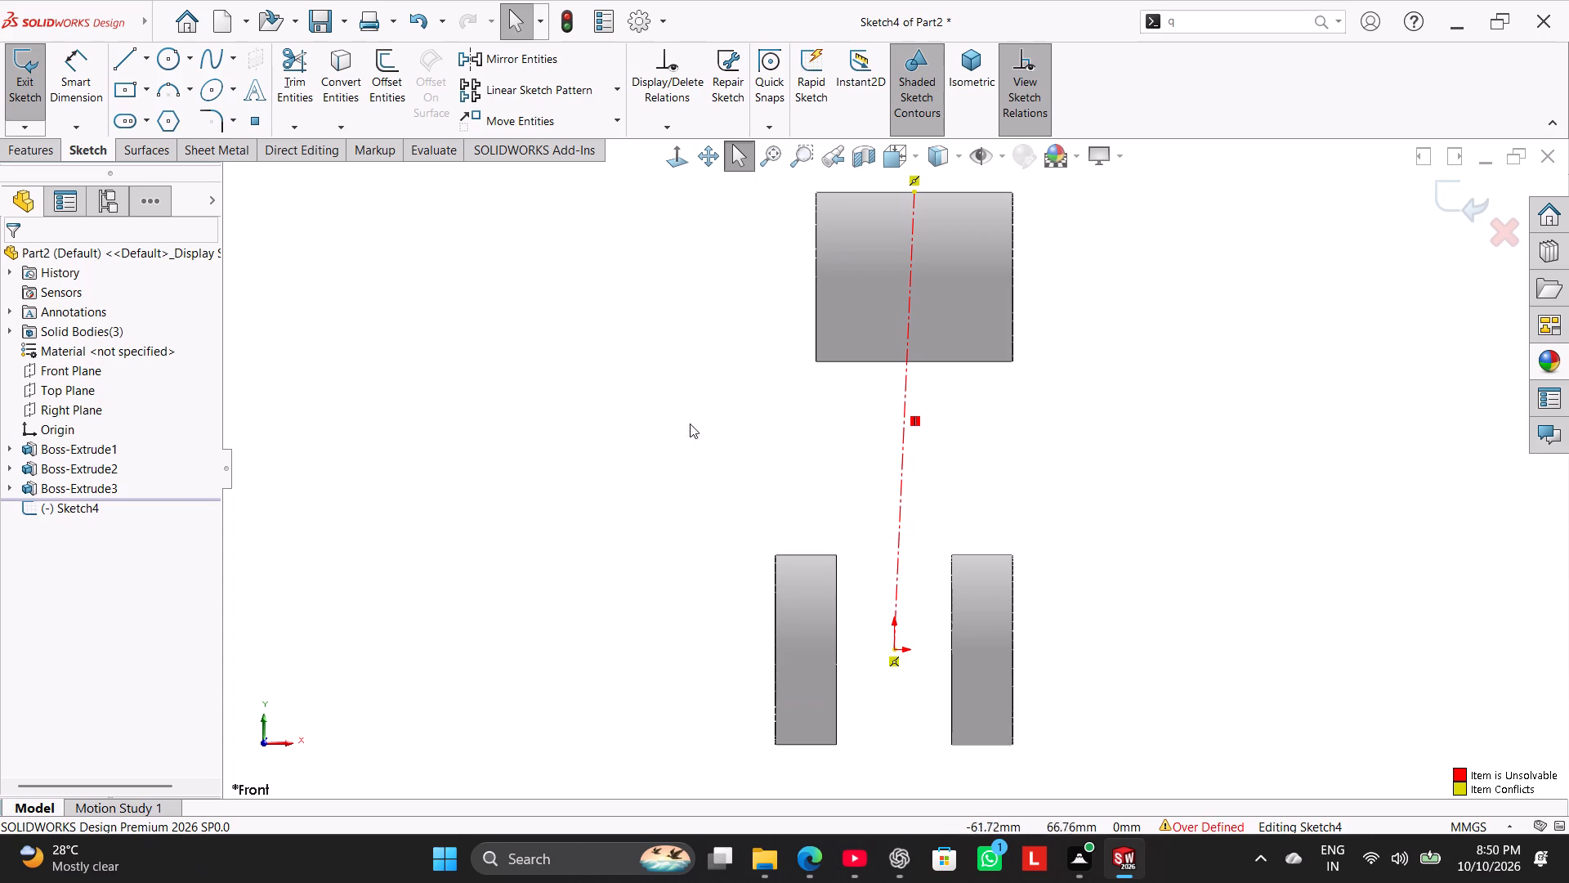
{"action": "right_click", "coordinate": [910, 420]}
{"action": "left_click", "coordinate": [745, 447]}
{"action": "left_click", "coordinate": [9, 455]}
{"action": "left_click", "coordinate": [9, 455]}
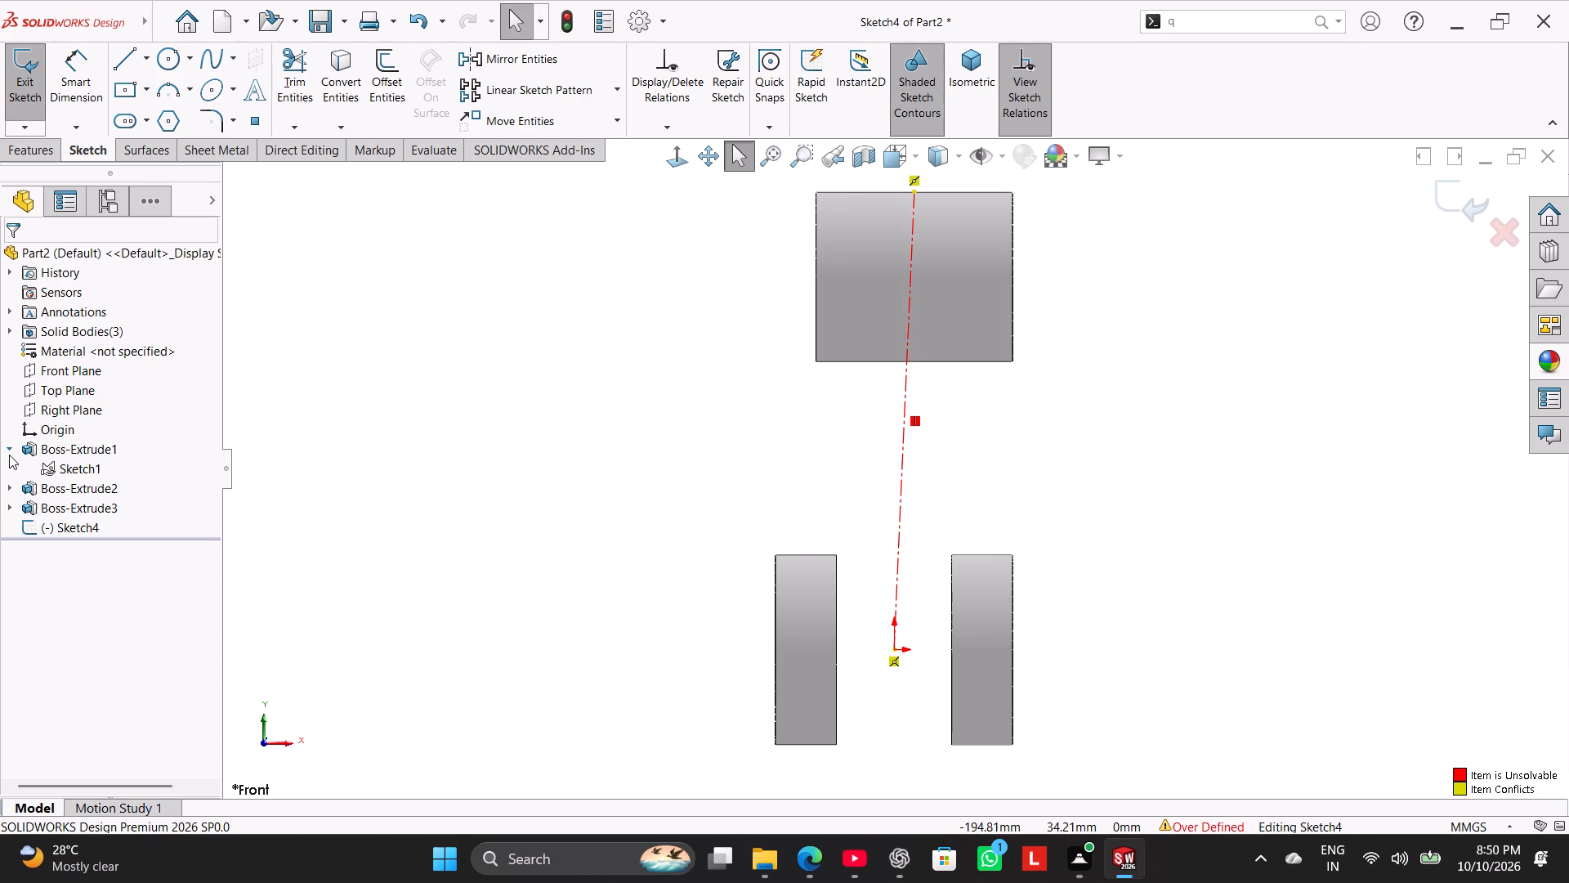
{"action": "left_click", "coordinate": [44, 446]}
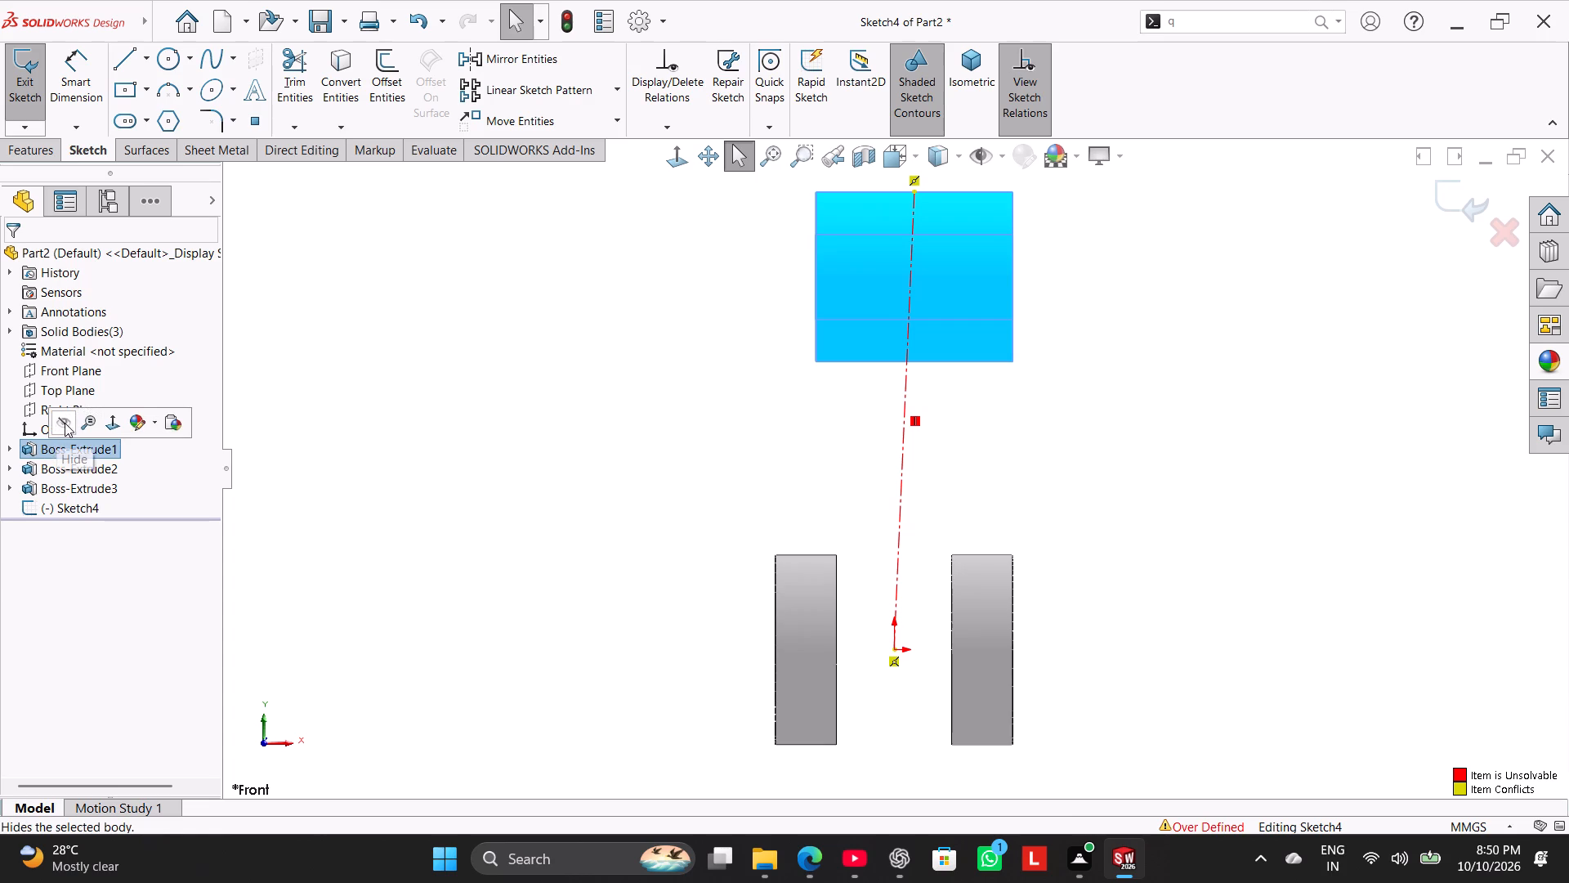
Exit the centerline sketch on the Front Plane and show the model in isometric view.
{"action": "right_click_drag", "start_coordinate": [357, 345], "coordinate": [494, 167]}
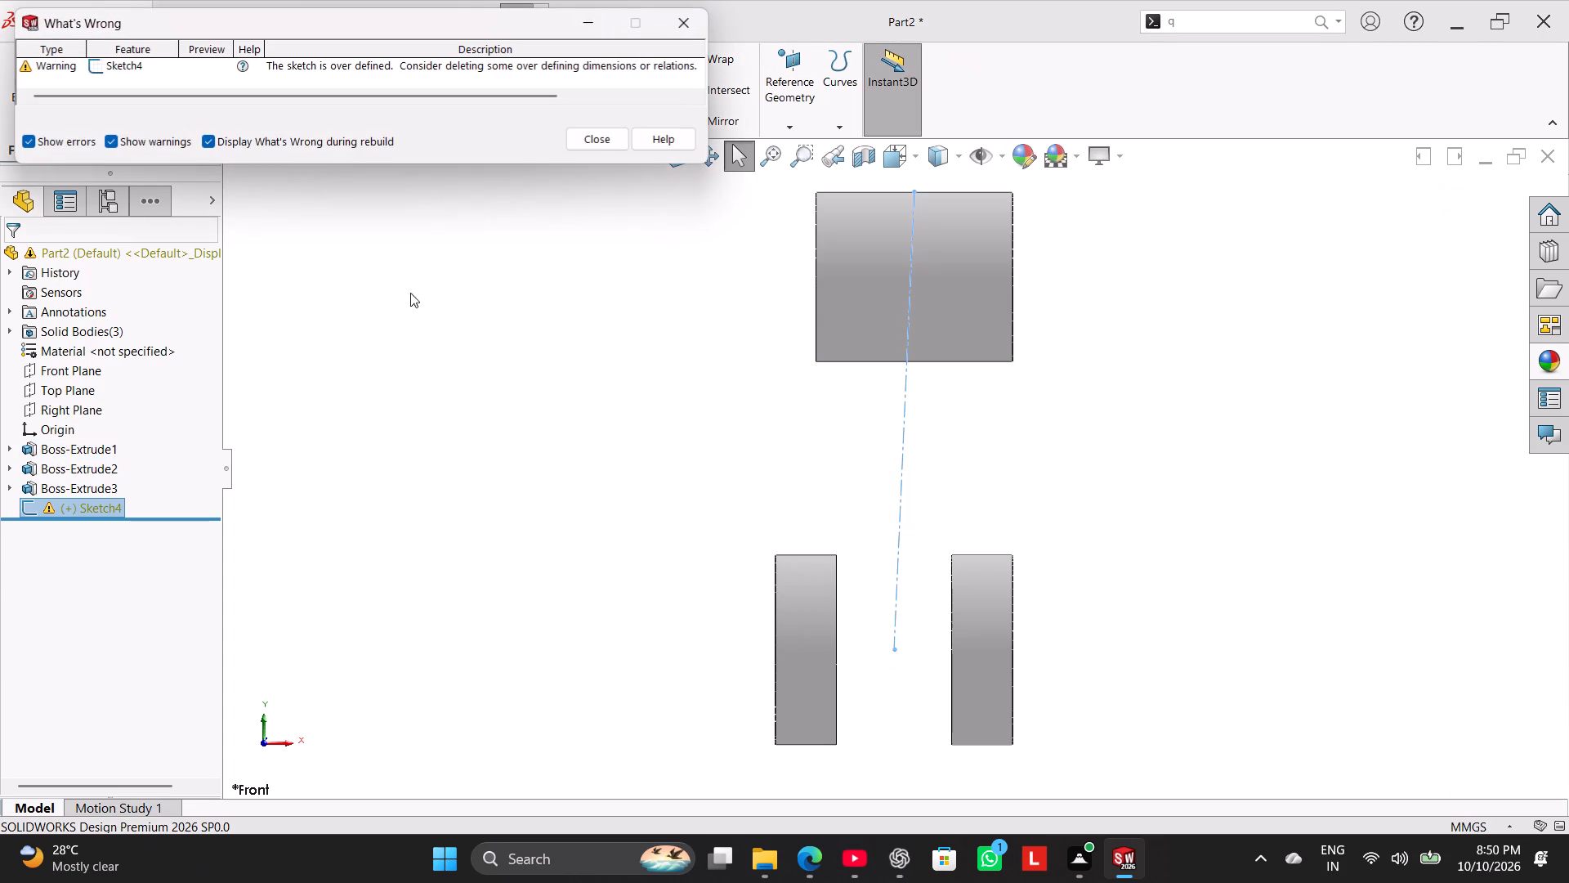
{"action": "left_click", "coordinate": [596, 141]}
{"action": "right_click_drag", "start_coordinate": [519, 443], "coordinate": [655, 275]}
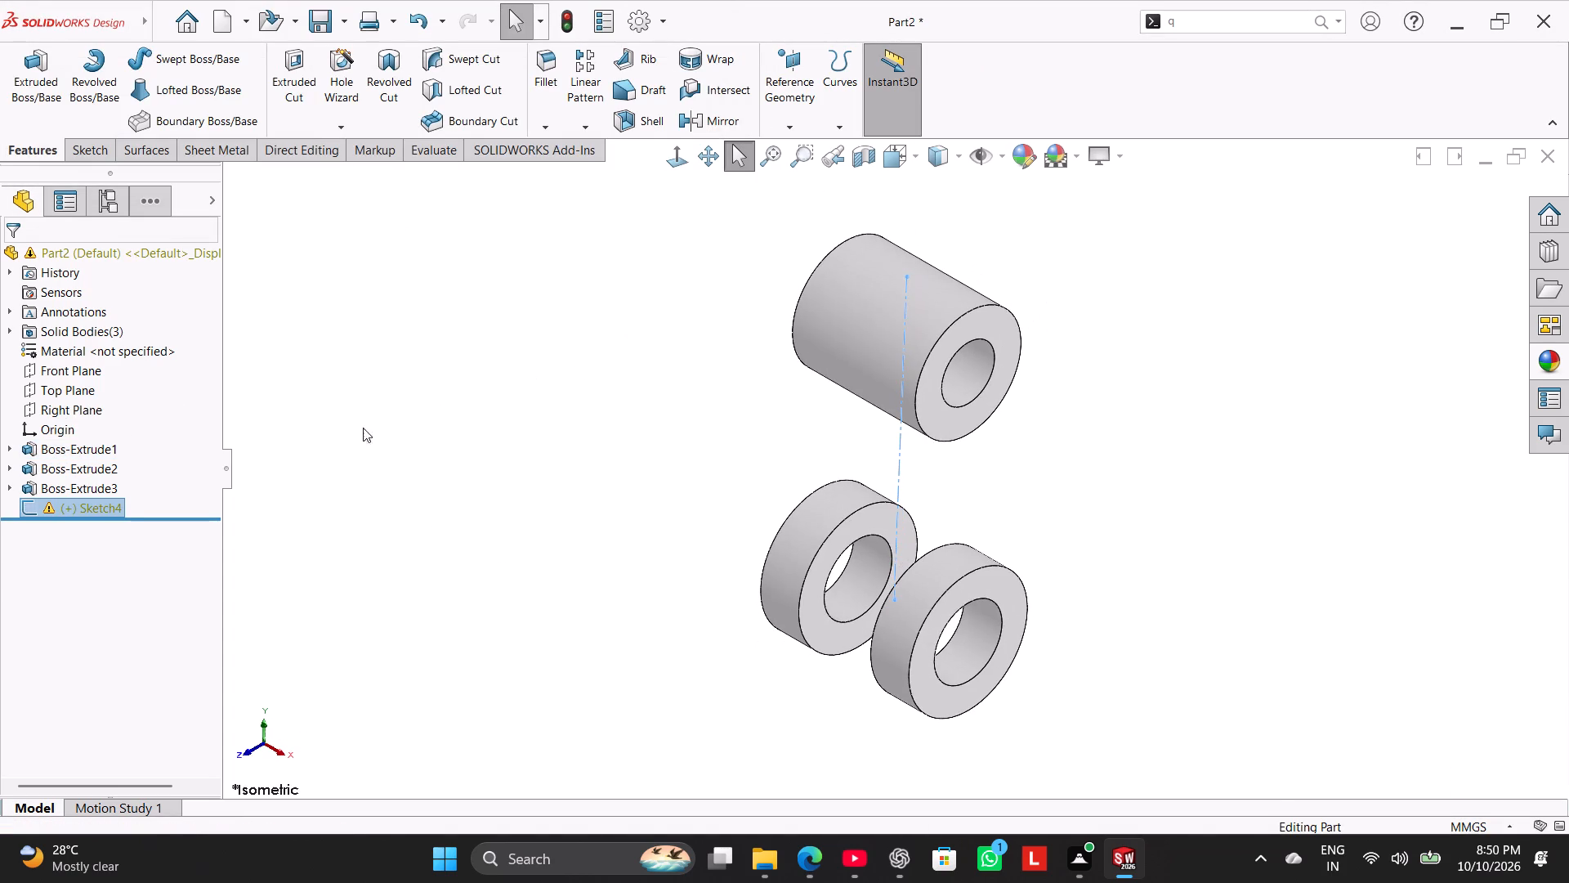
Open the upper boss's extrusion definition, examine its preview and settings from several angles, and close it.
{"action": "left_click", "coordinate": [79, 443]}
{"action": "left_click", "coordinate": [94, 397]}
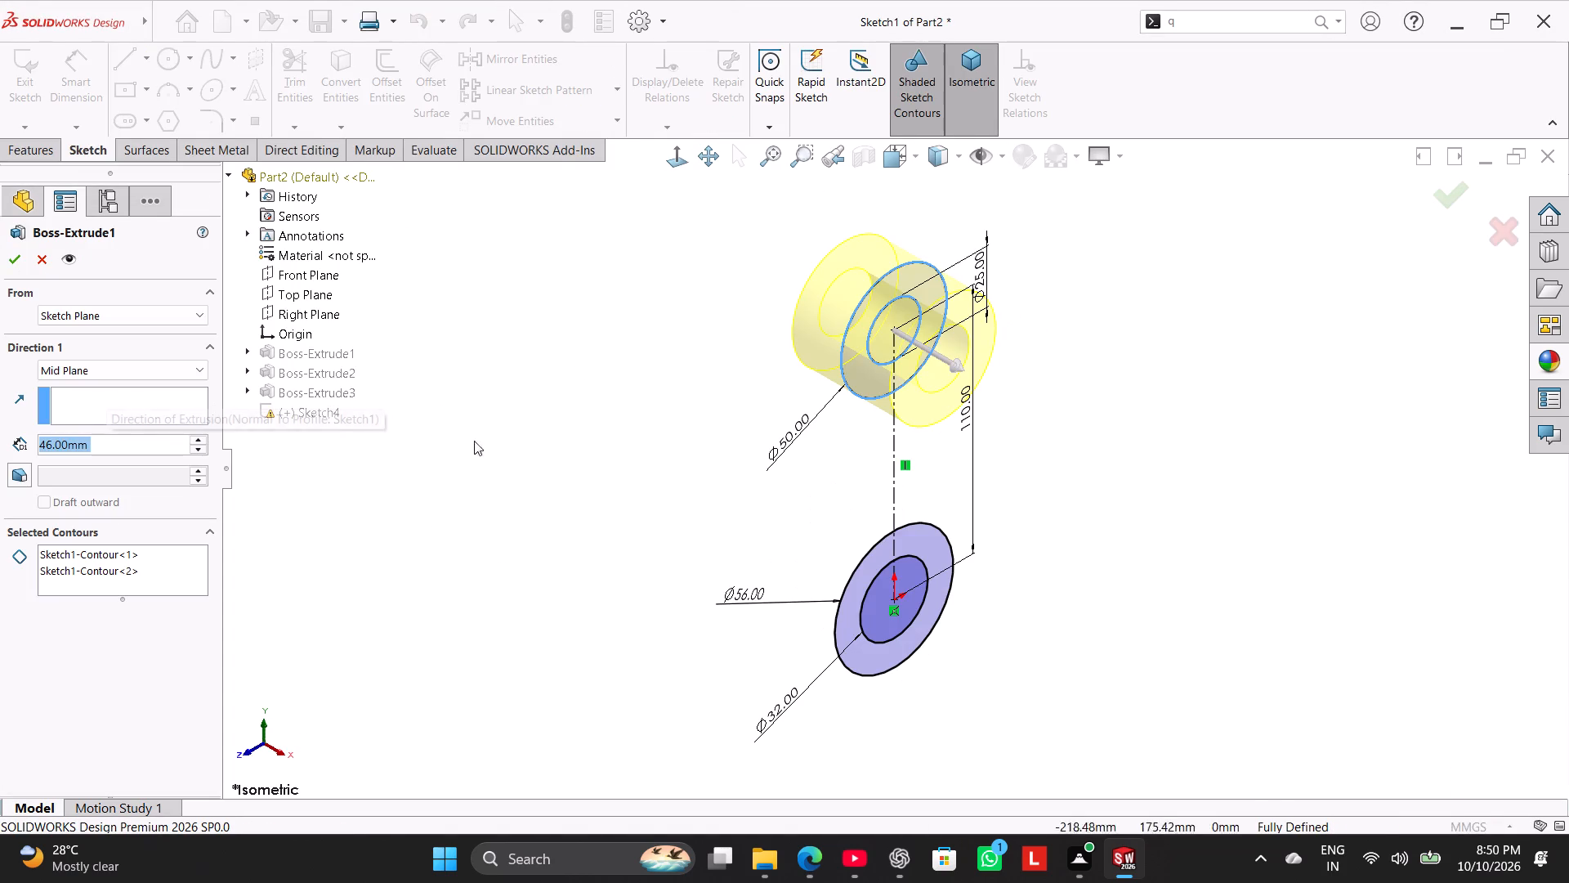
{"action": "middle_click_drag", "start_coordinate": [494, 443], "coordinate": [547, 488]}
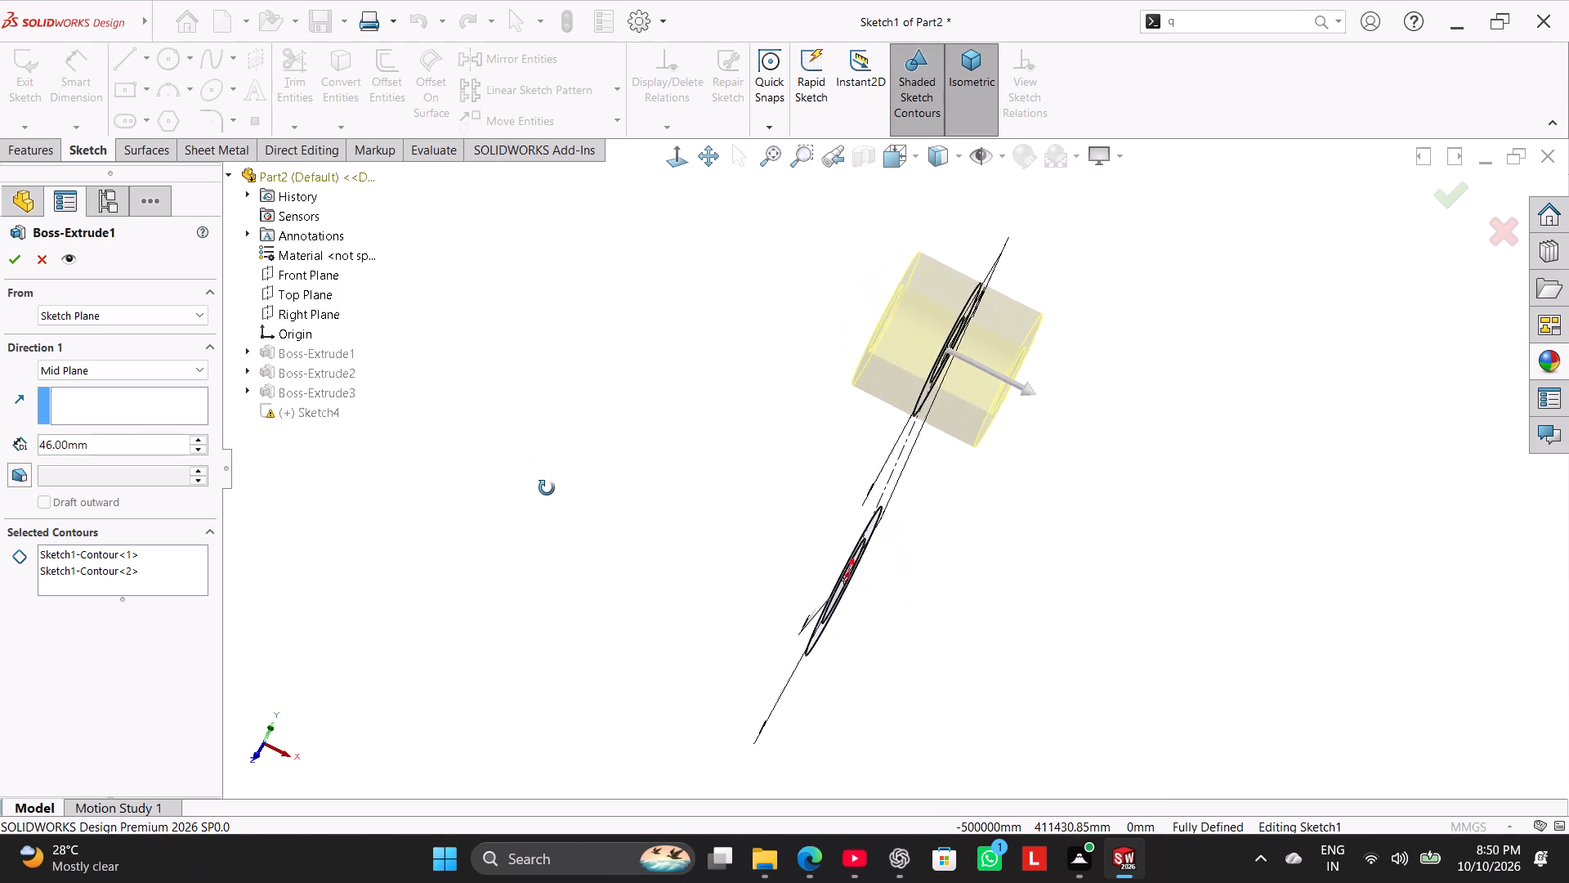
{"action": "middle_click_drag", "start_coordinate": [547, 488], "coordinate": [583, 345]}
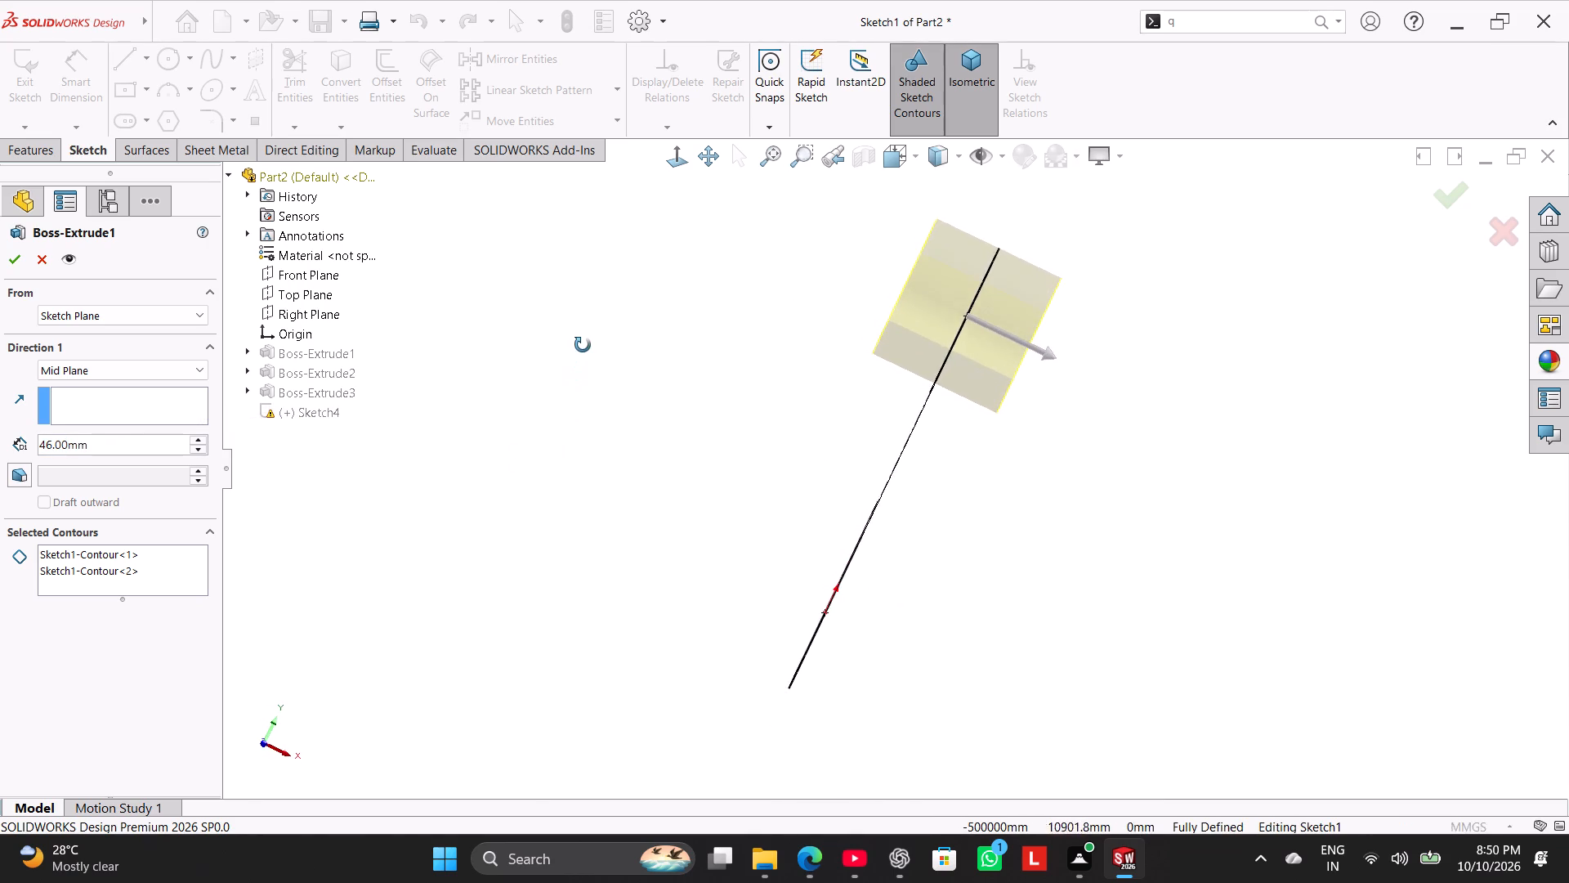
{"action": "middle_click_drag", "start_coordinate": [583, 345], "coordinate": [353, 504]}
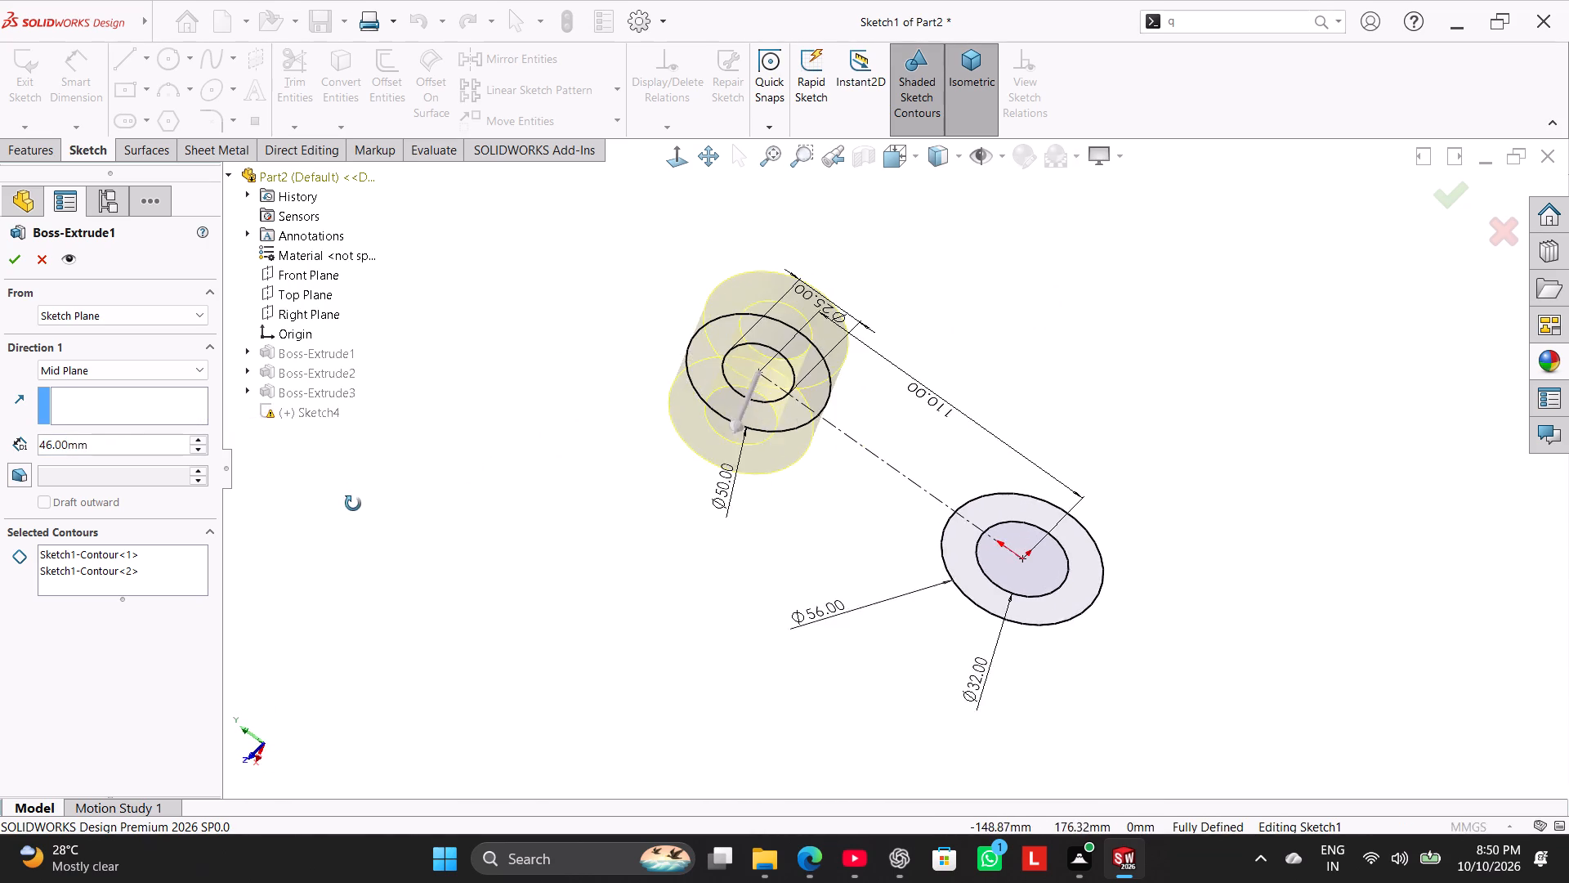
{"action": "middle_click_drag", "start_coordinate": [353, 504], "coordinate": [561, 329]}
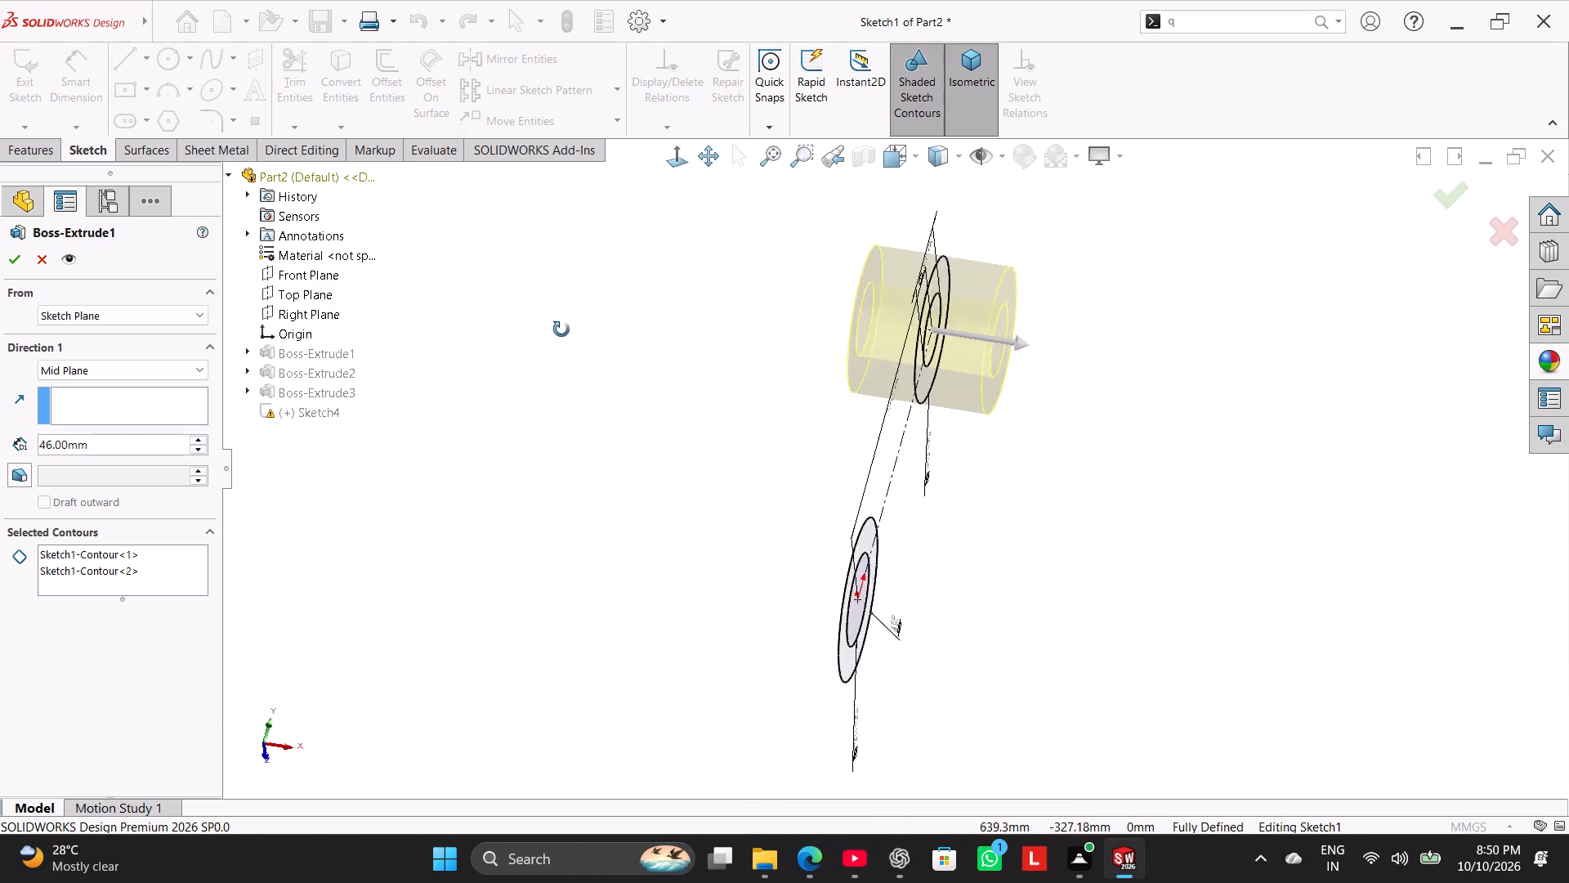
{"action": "middle_click_drag", "start_coordinate": [561, 329], "coordinate": [504, 361]}
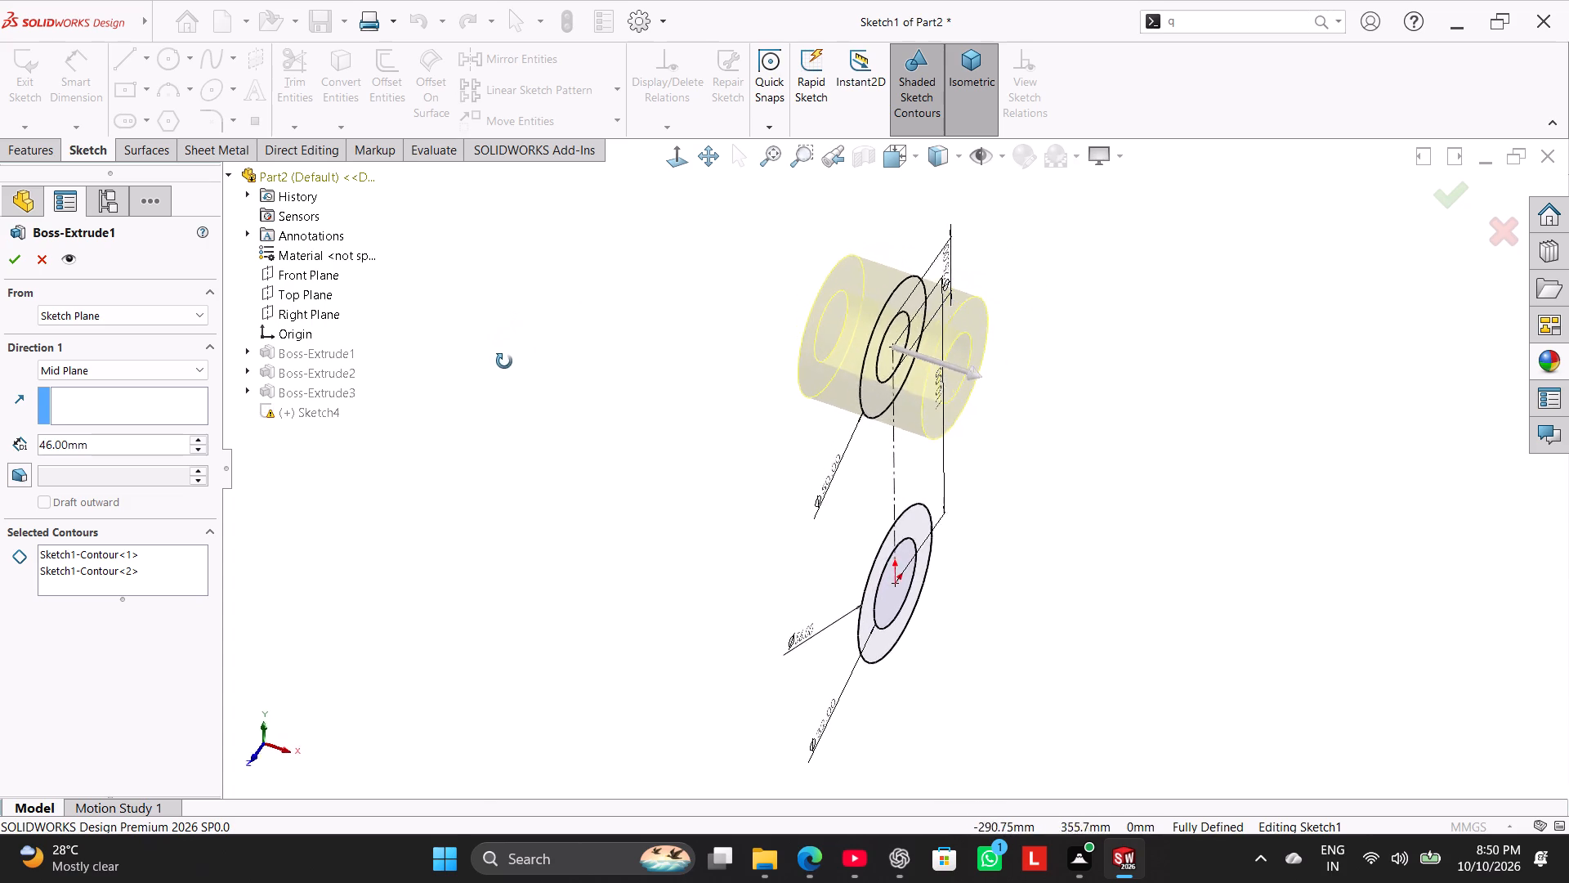
{"action": "middle_click_drag", "start_coordinate": [504, 361], "coordinate": [509, 335]}
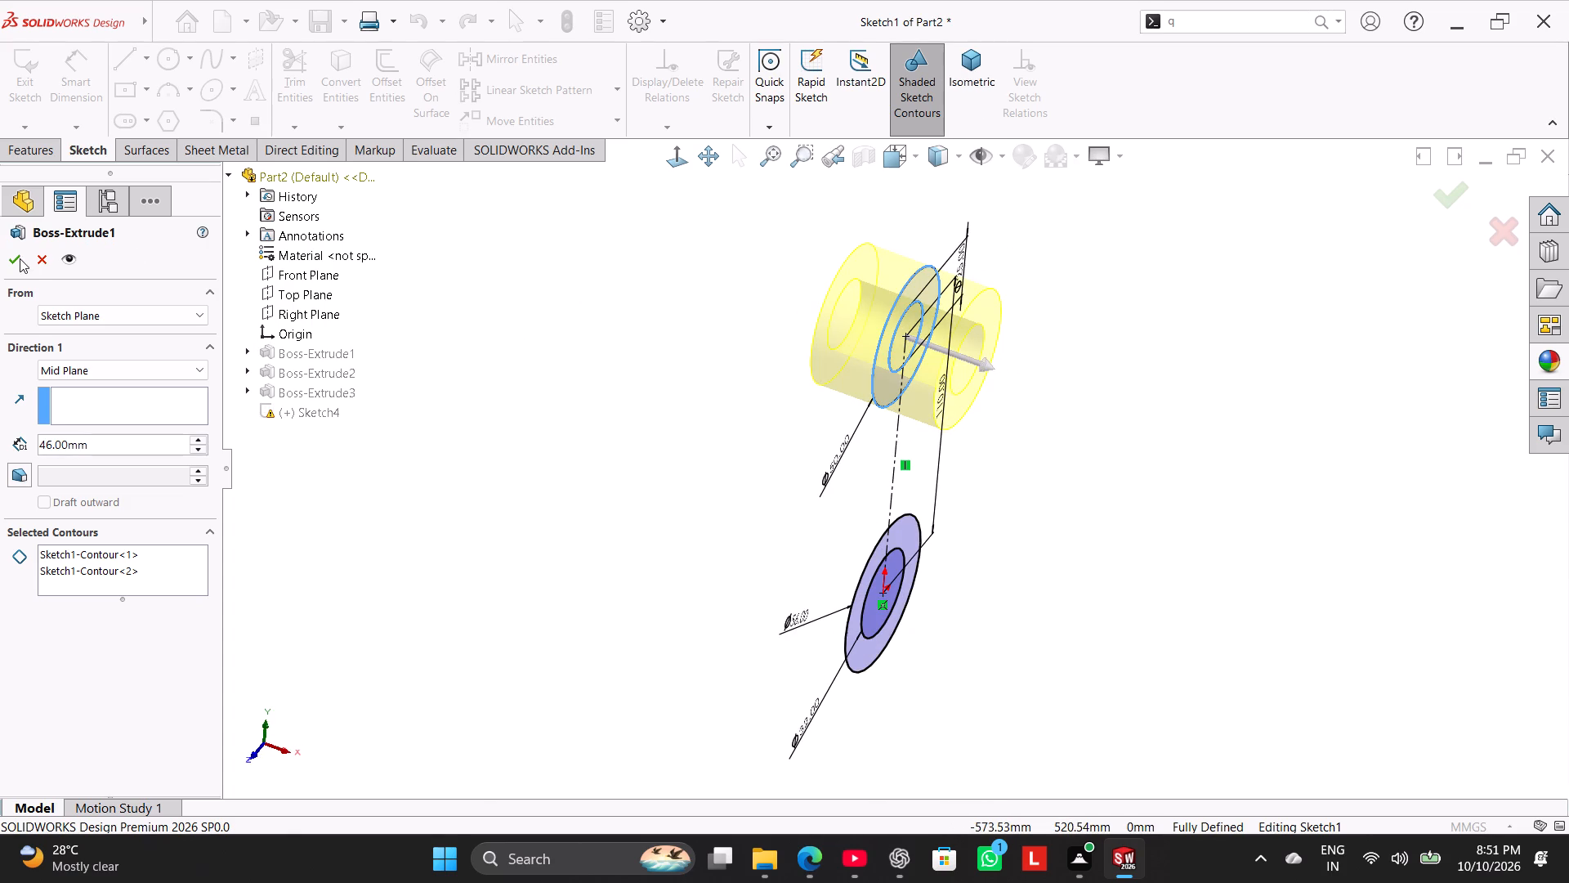
{"action": "left_click", "coordinate": [20, 258]}
{"action": "middle_click_drag", "start_coordinate": [542, 434], "coordinate": [602, 388]}
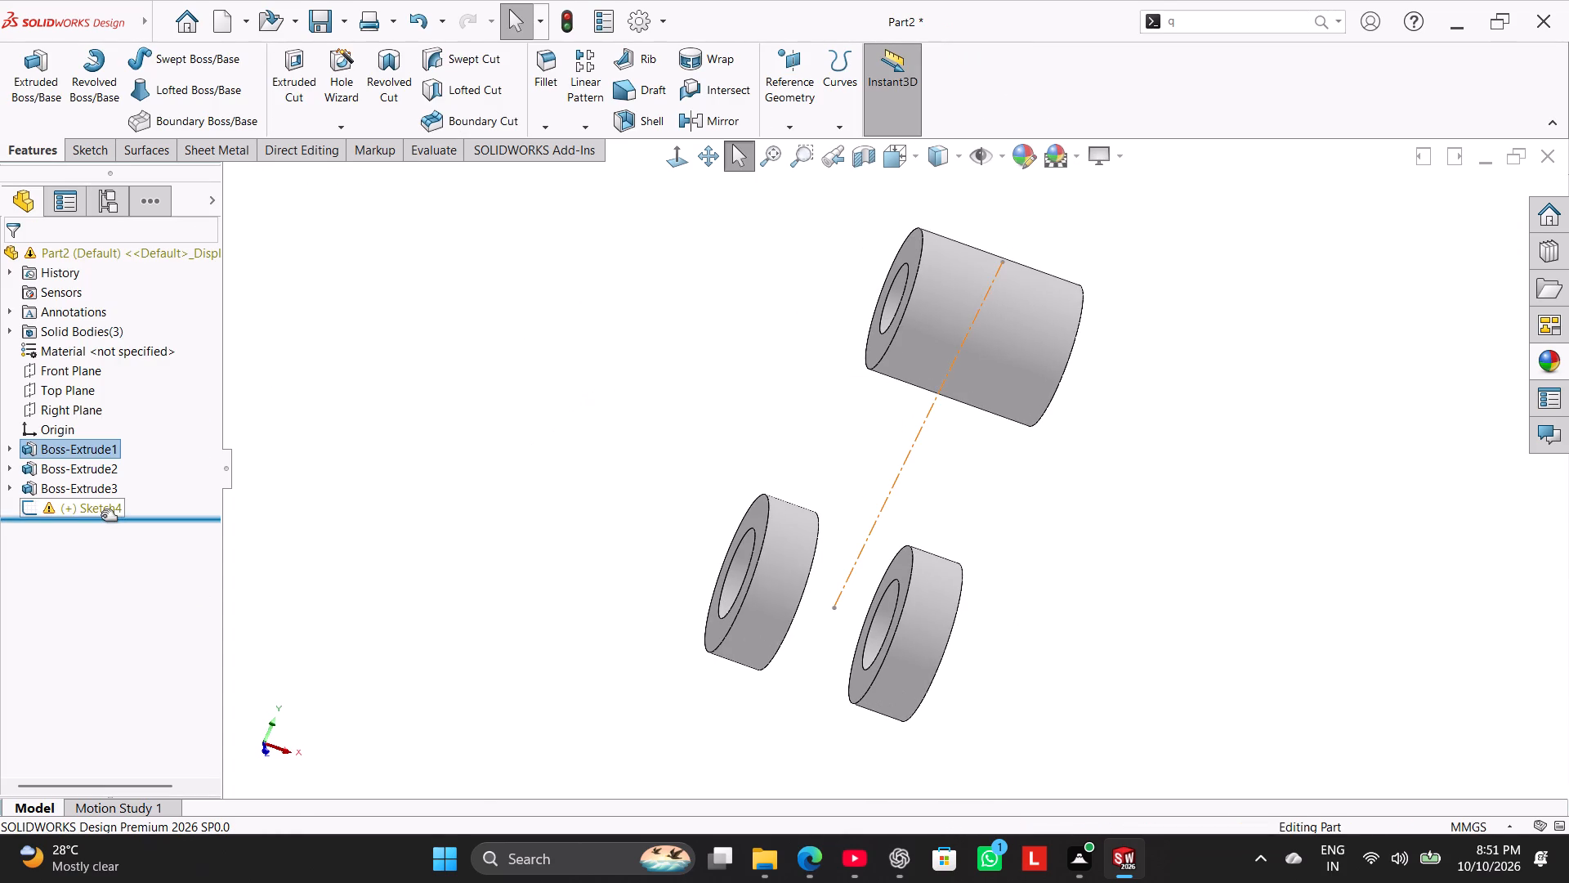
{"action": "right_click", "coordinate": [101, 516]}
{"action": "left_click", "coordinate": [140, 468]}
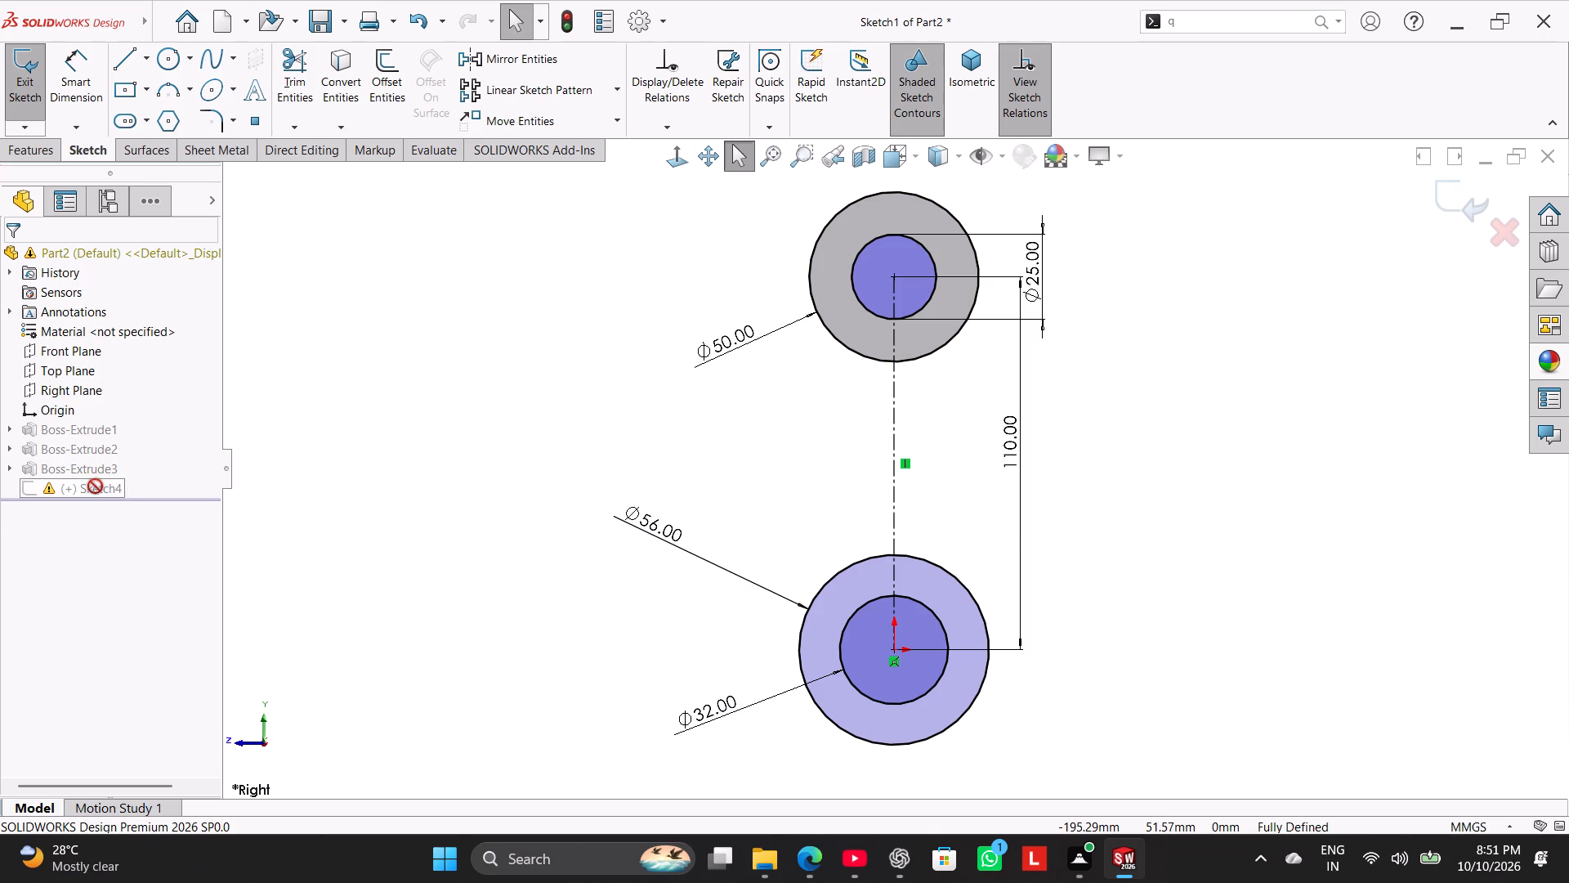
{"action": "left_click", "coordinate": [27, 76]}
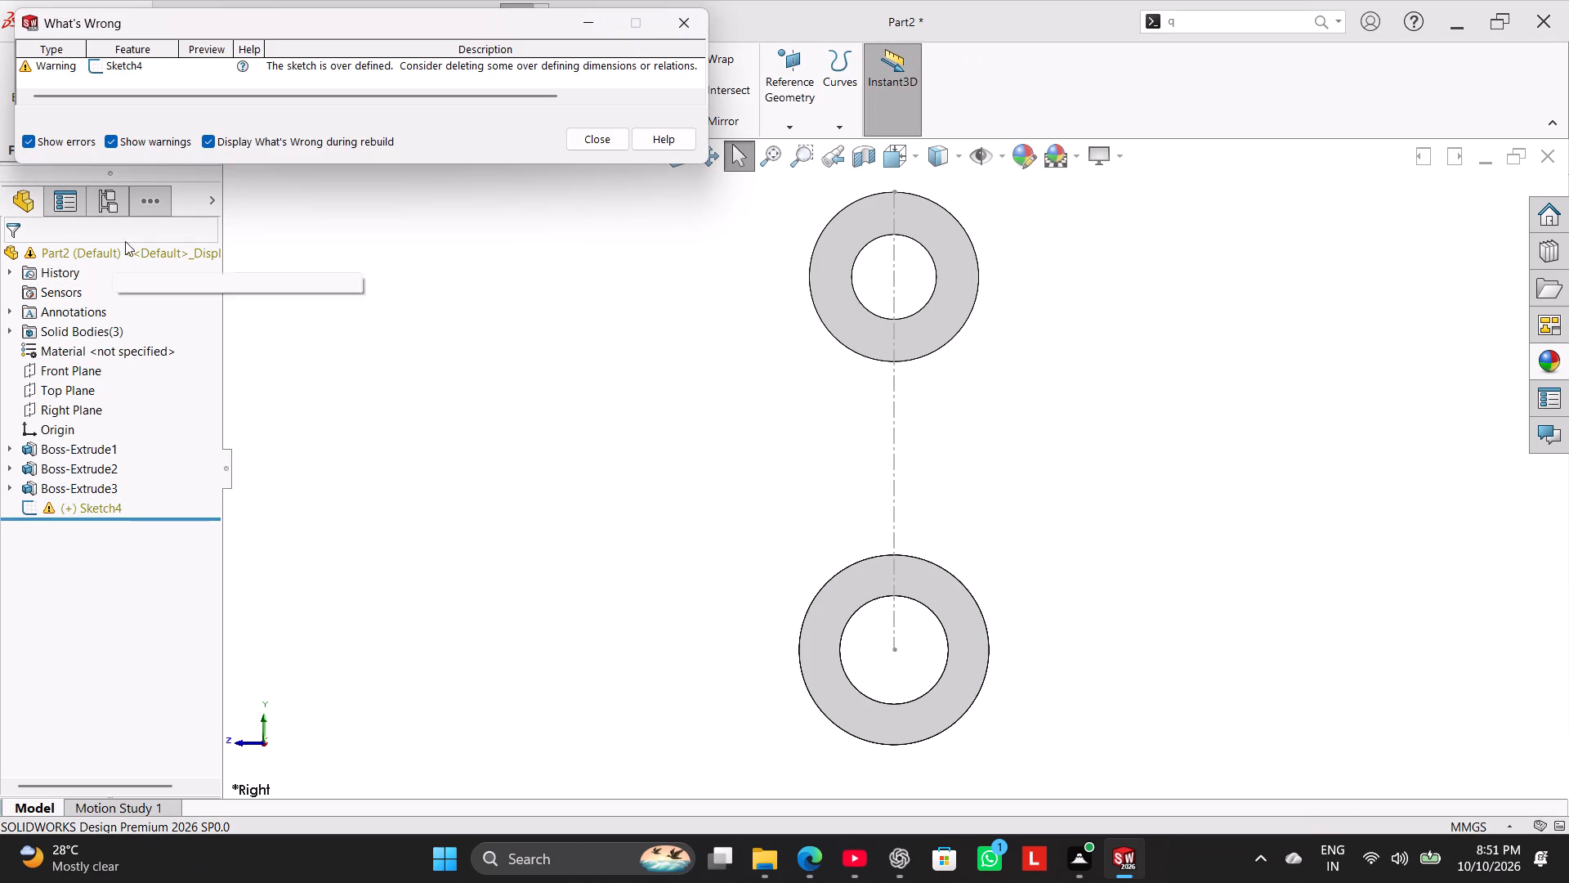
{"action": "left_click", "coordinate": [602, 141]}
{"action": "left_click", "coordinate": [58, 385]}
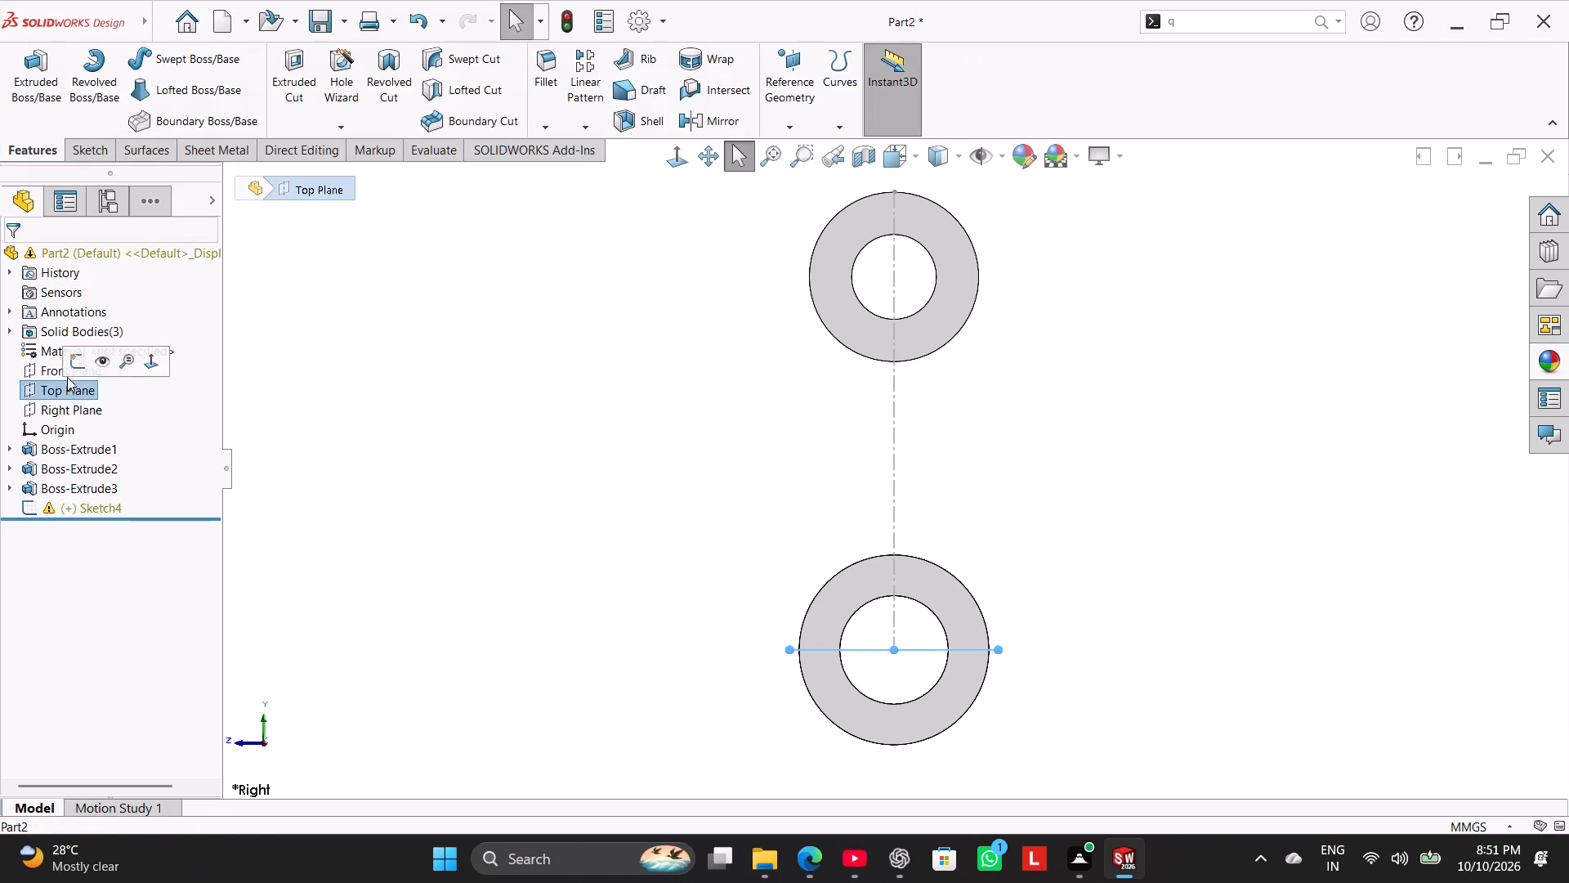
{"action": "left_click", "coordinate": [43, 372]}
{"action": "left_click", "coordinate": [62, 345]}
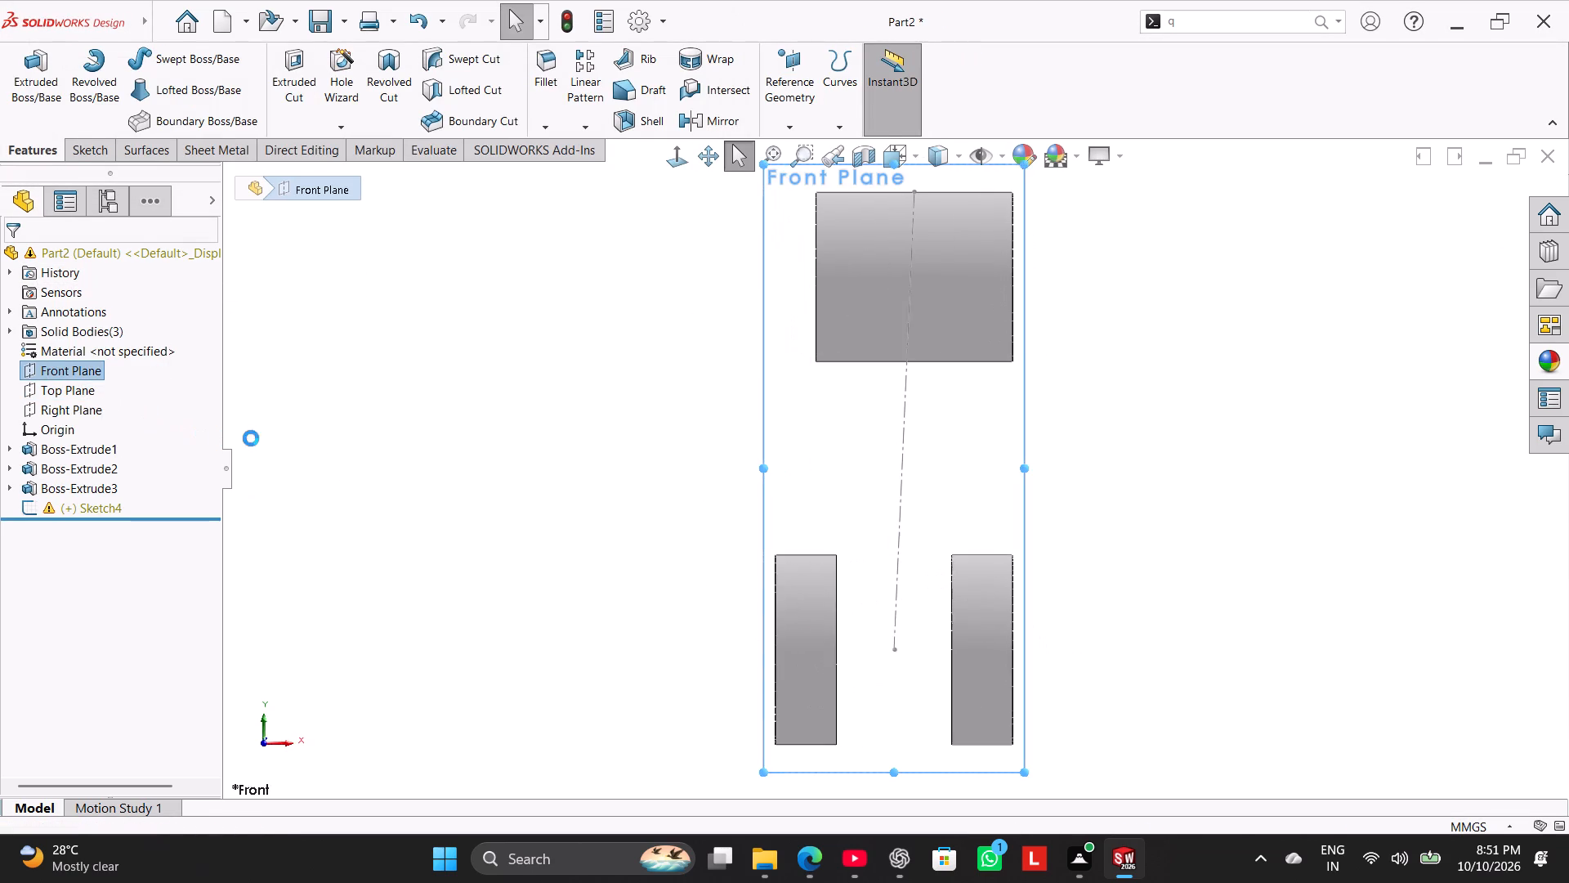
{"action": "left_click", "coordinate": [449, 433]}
Hide the centerline sketch Sketch4 and leave the empty Front Plane sketch.
{"action": "right_click", "coordinate": [103, 508]}
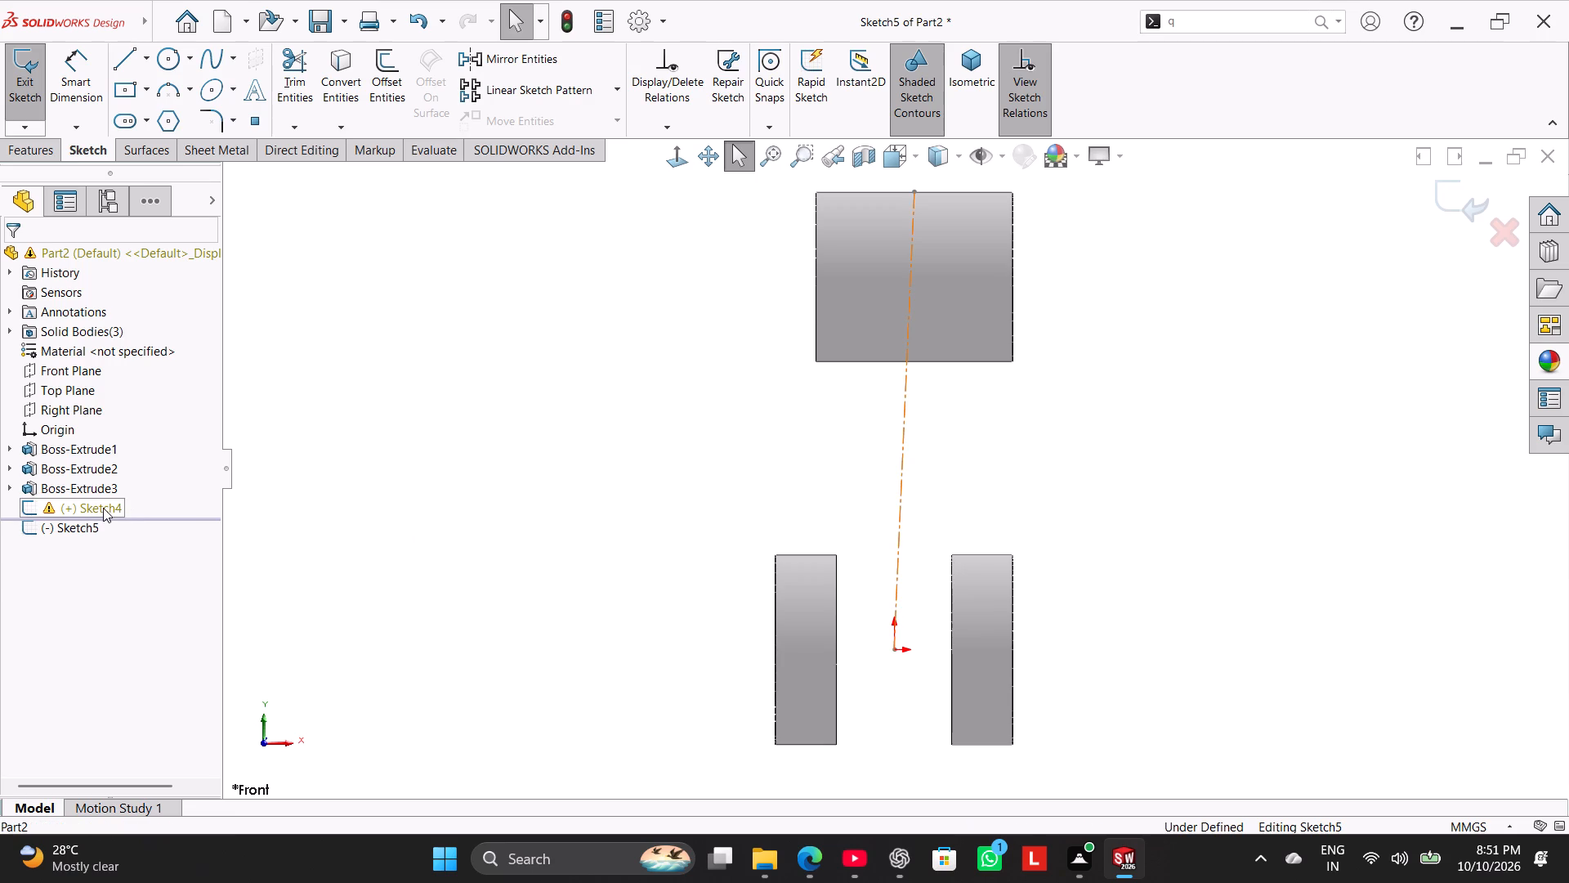
{"action": "left_click", "coordinate": [121, 396]}
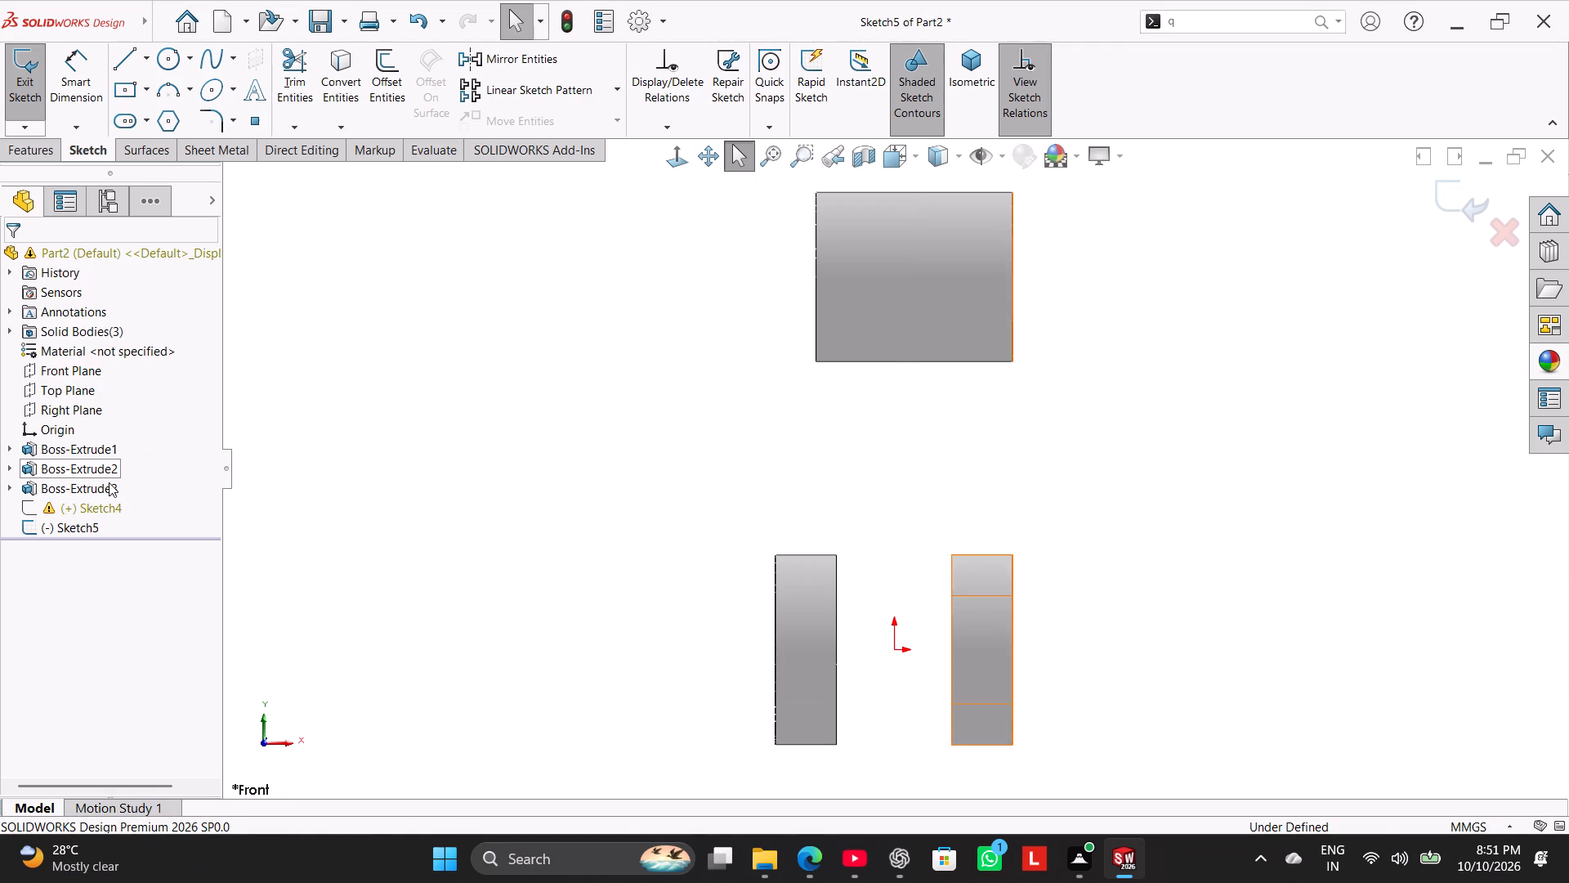
{"action": "left_click", "coordinate": [15, 105]}
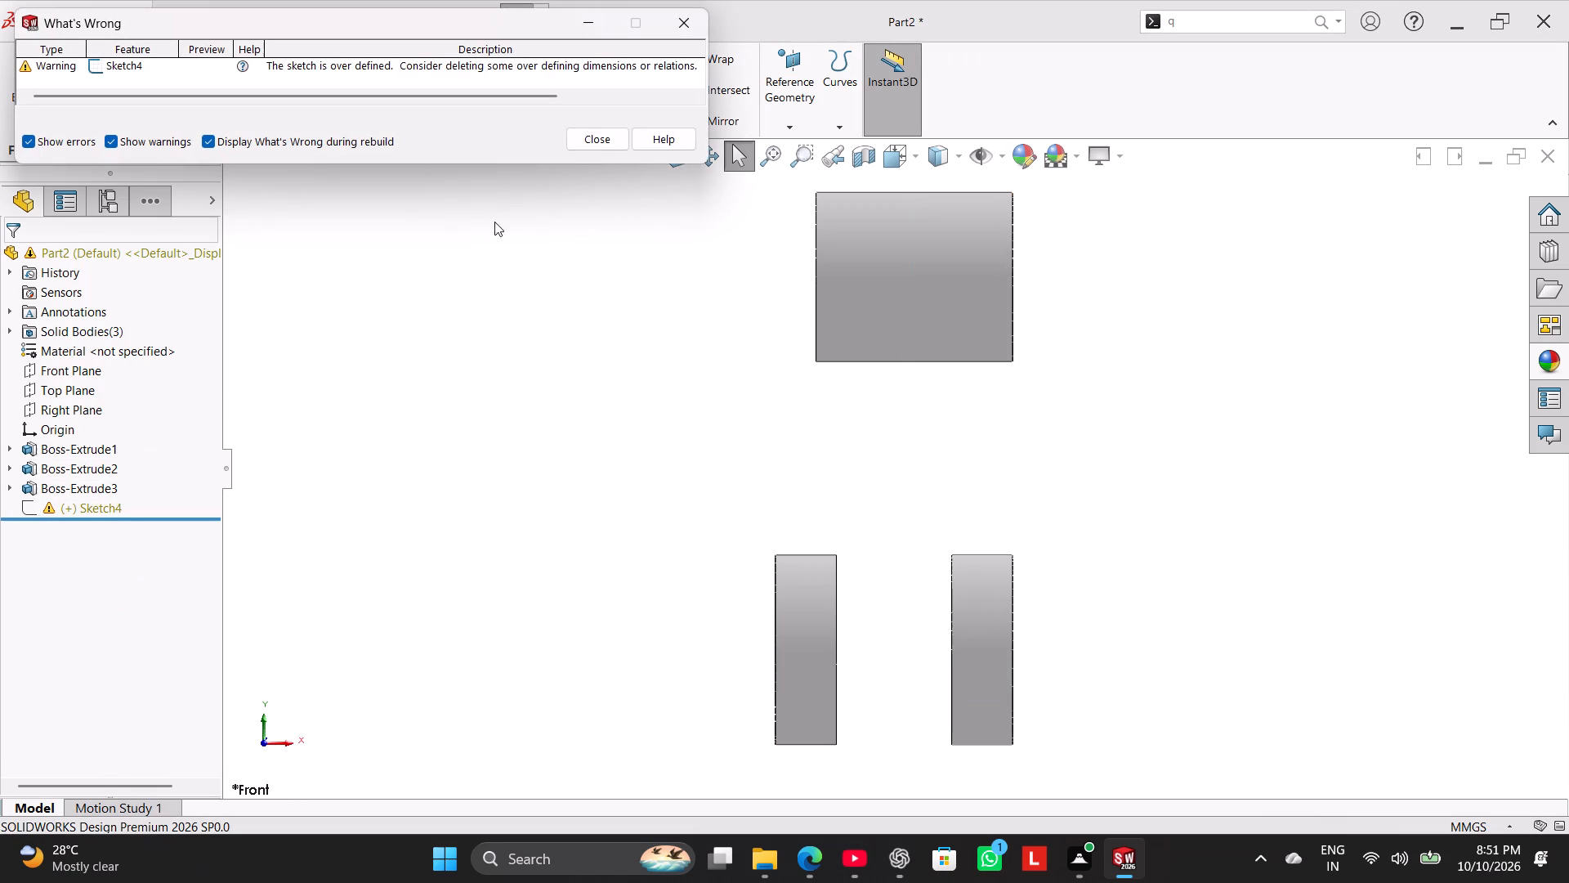
{"action": "left_click", "coordinate": [593, 135]}
Edit Sketch4 and delete the centerline's Vertical relation and the relation holding its upper endpoint to the boss.
{"action": "right_click", "coordinate": [114, 505]}
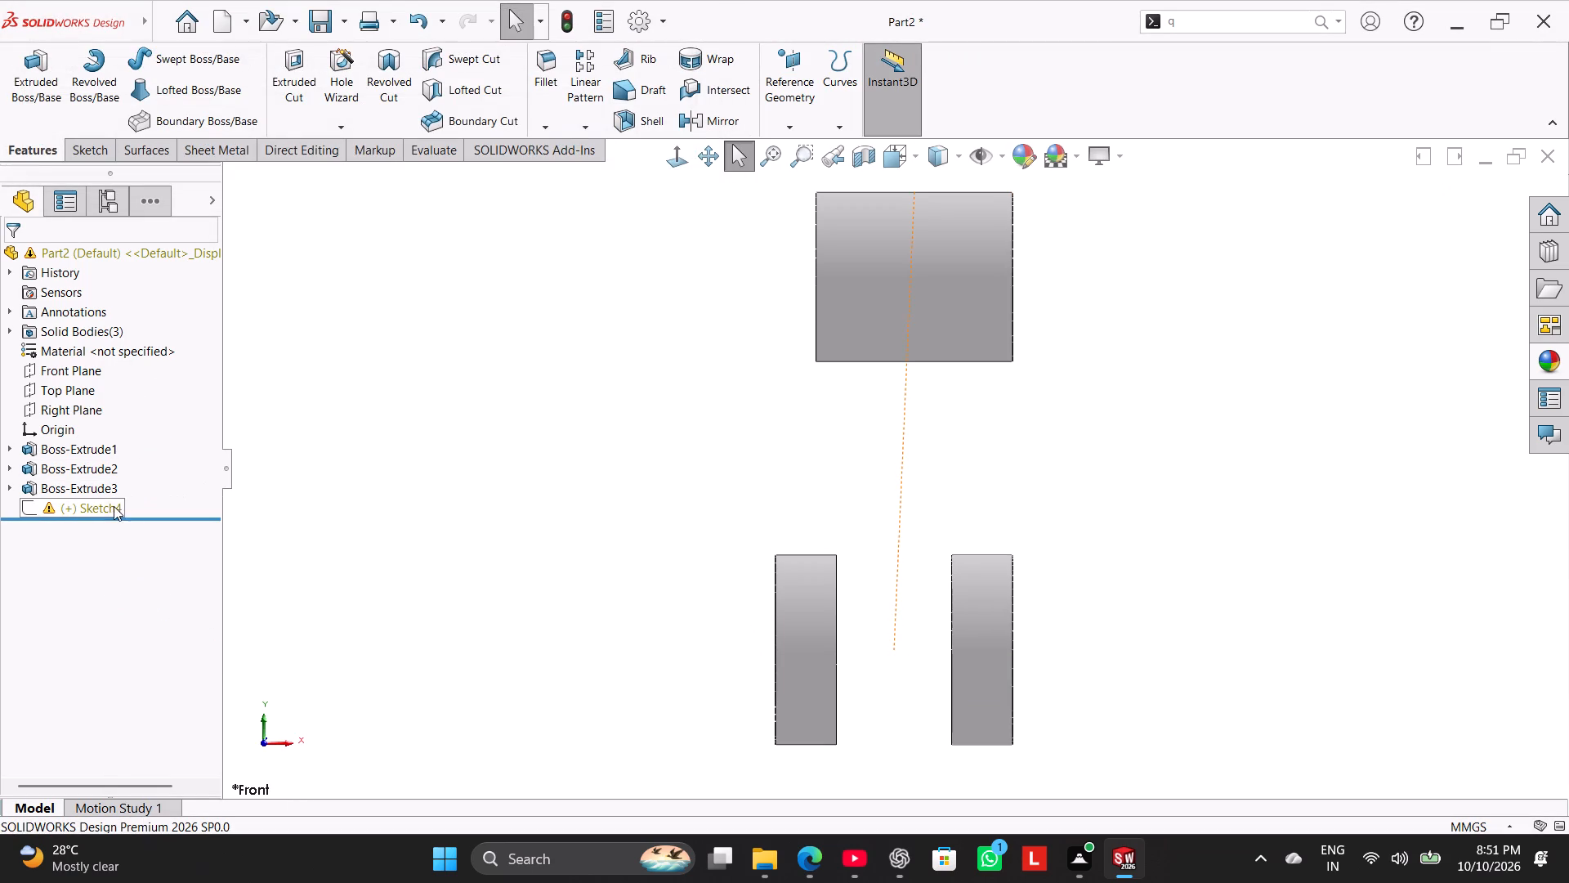
{"action": "left_click", "coordinate": [132, 370]}
{"action": "left_click", "coordinate": [490, 461]}
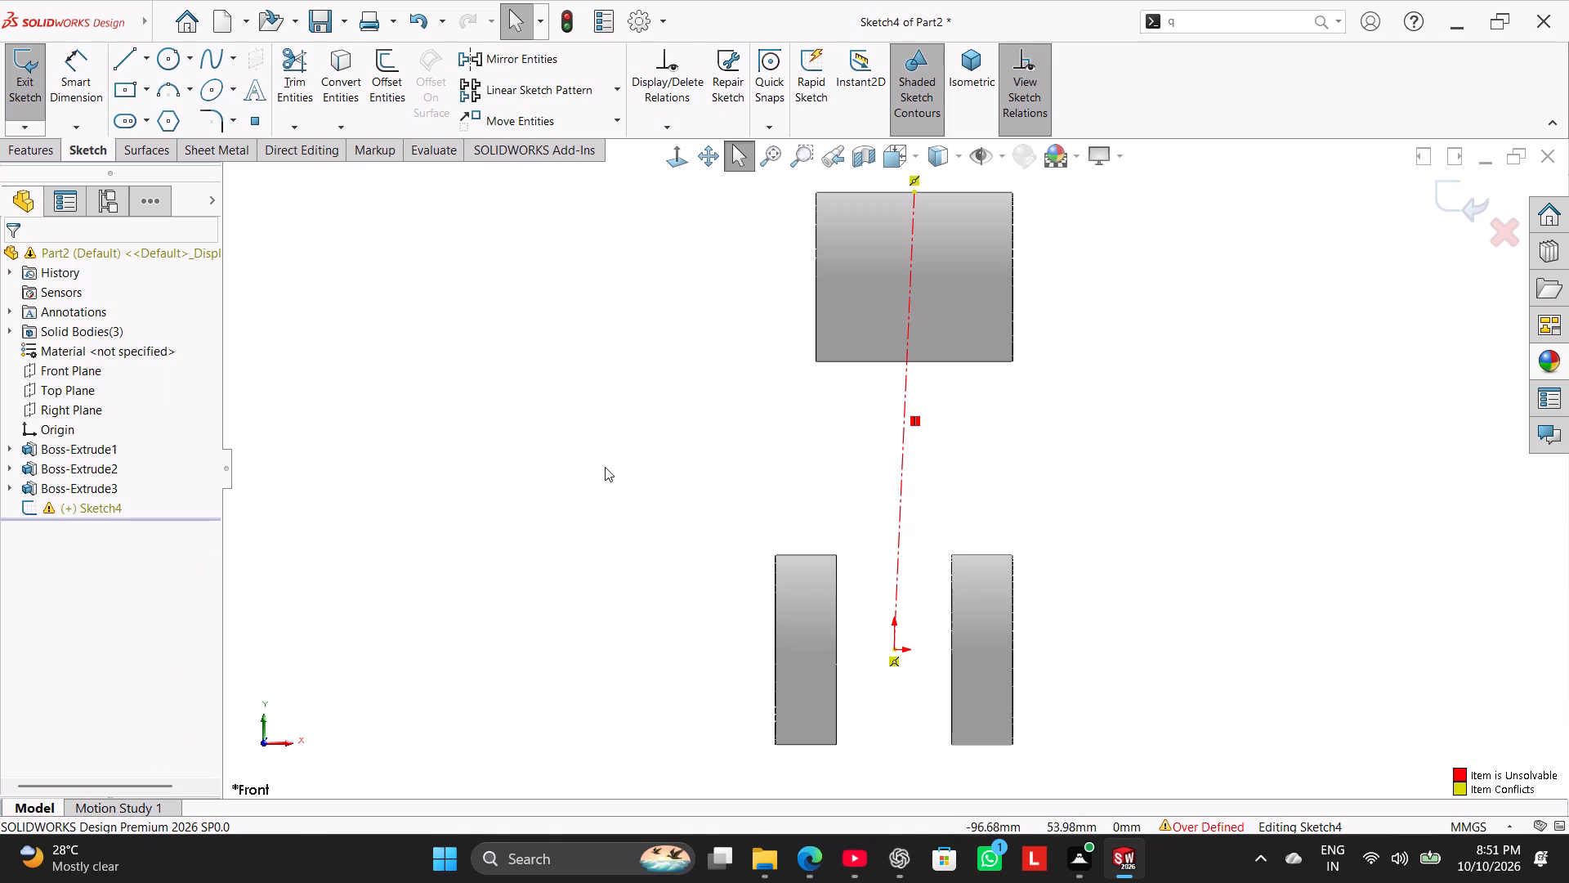
{"action": "right_click", "coordinate": [912, 424]}
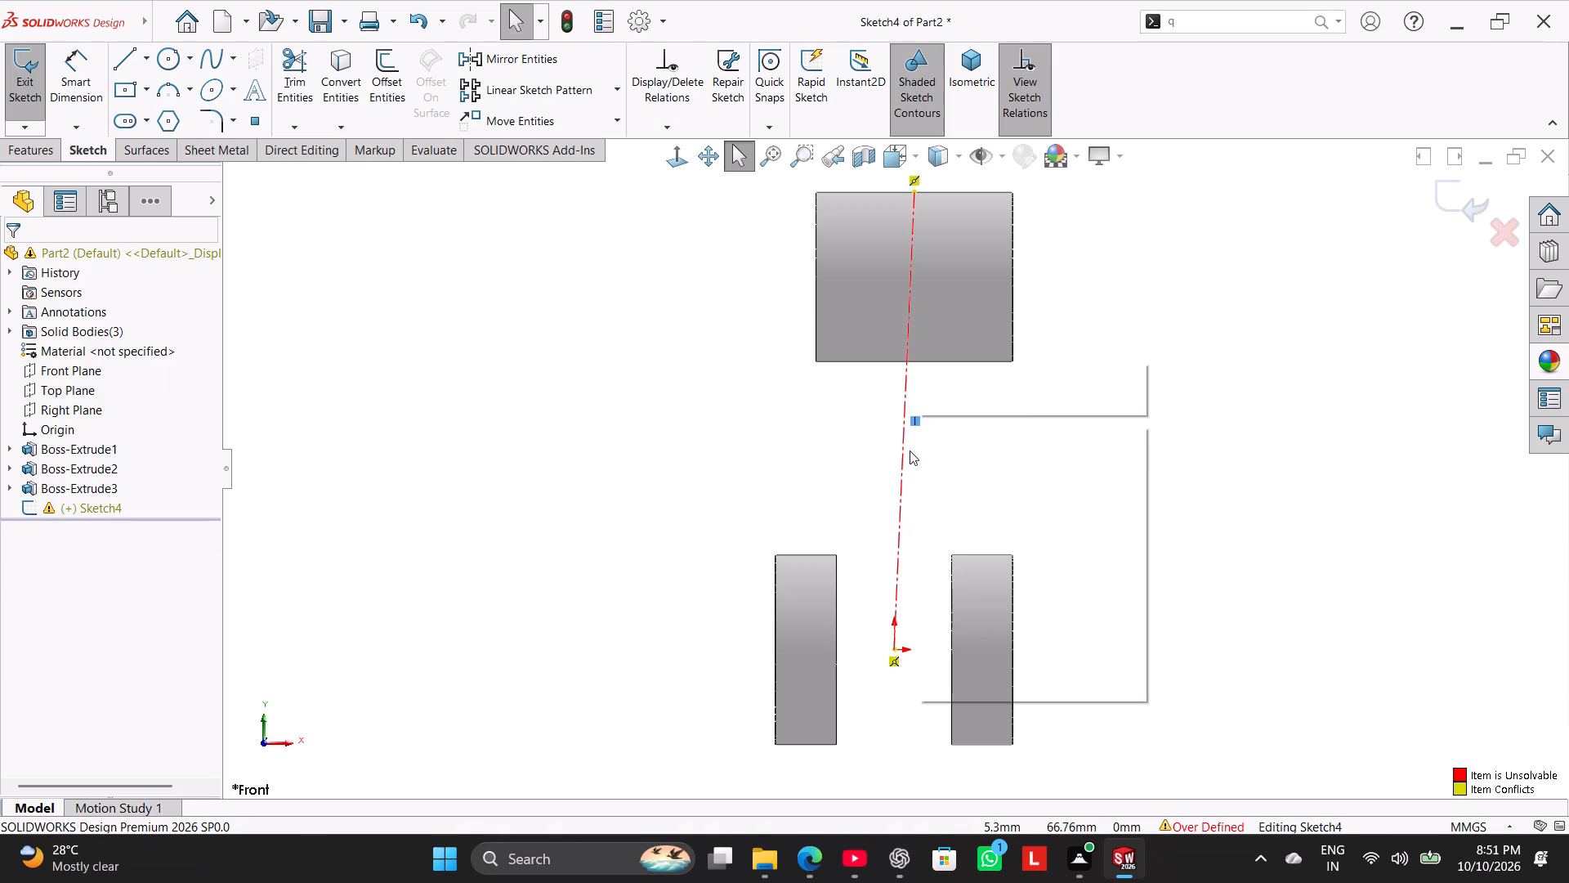
{"action": "left_click", "coordinate": [970, 651]}
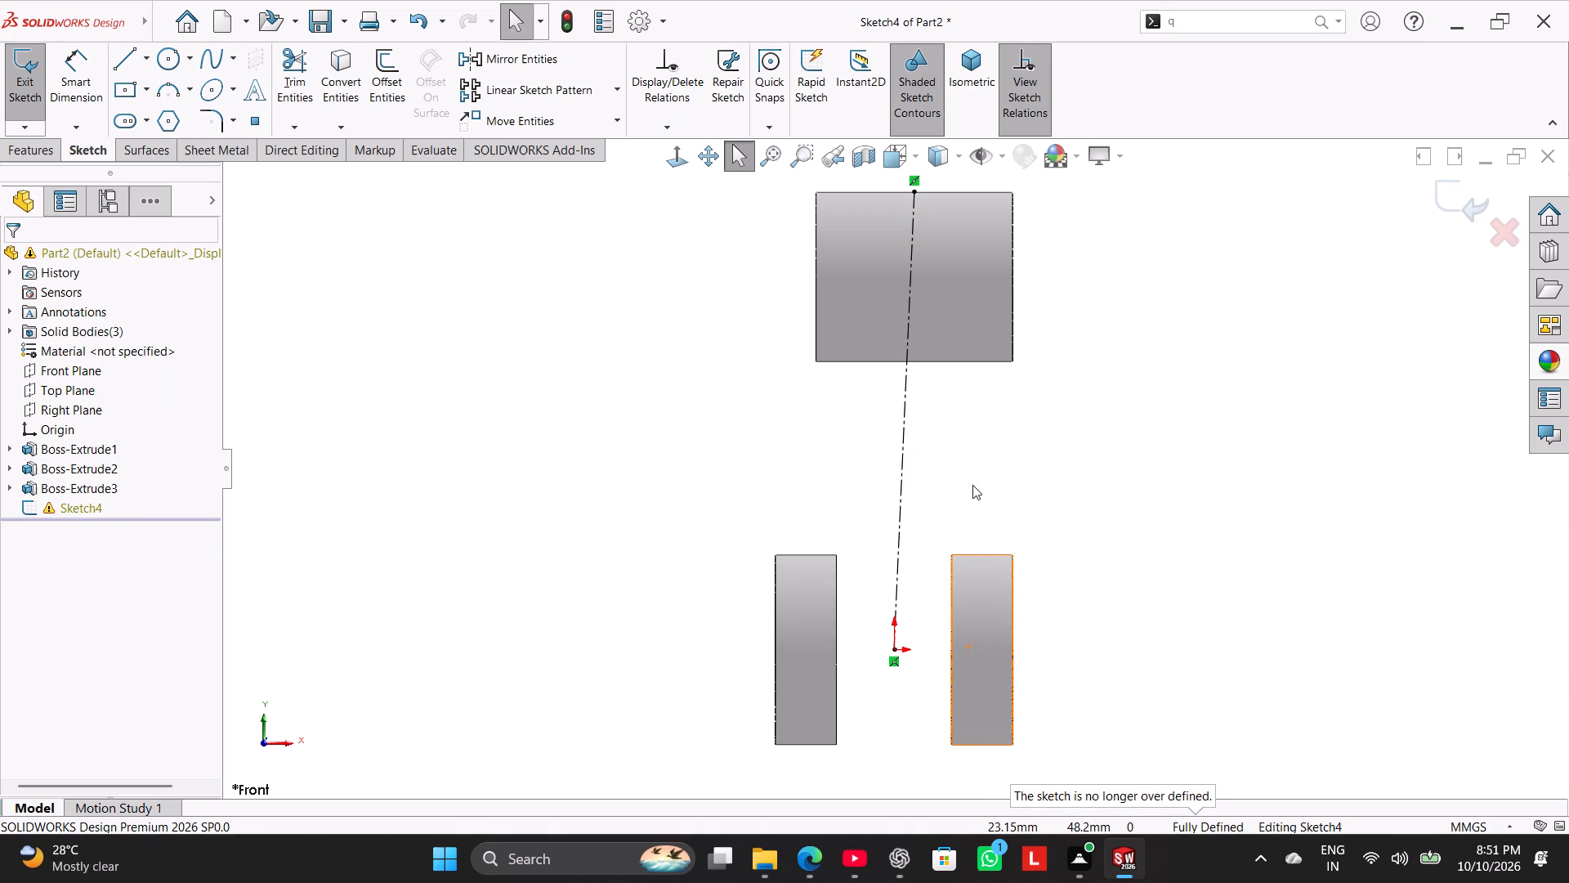
{"action": "right_click", "coordinate": [914, 179]}
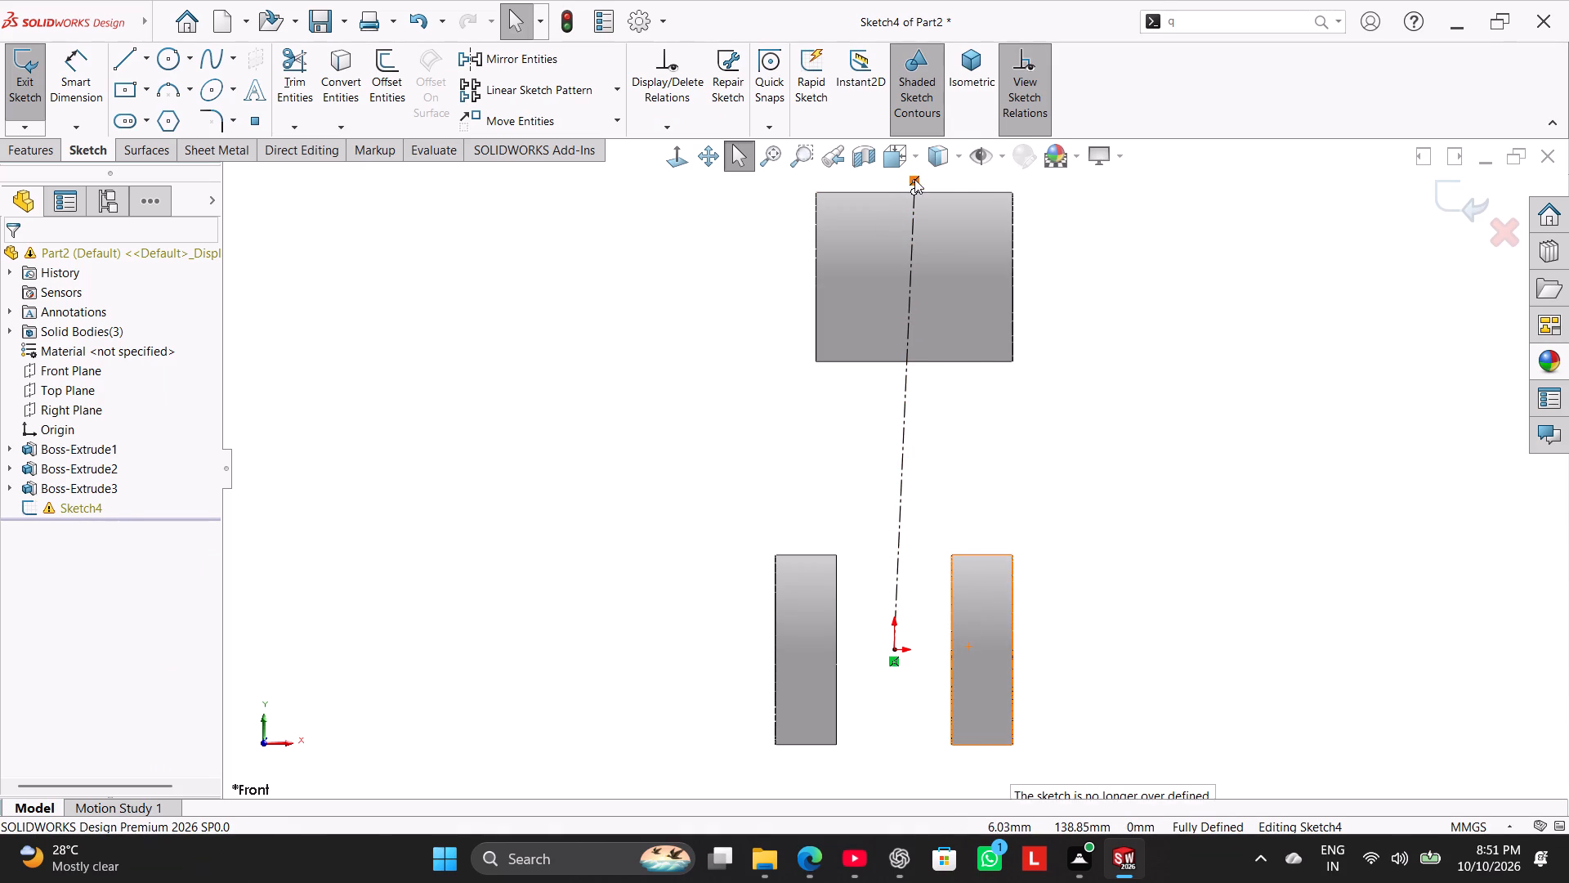
{"action": "left_click", "coordinate": [961, 379]}
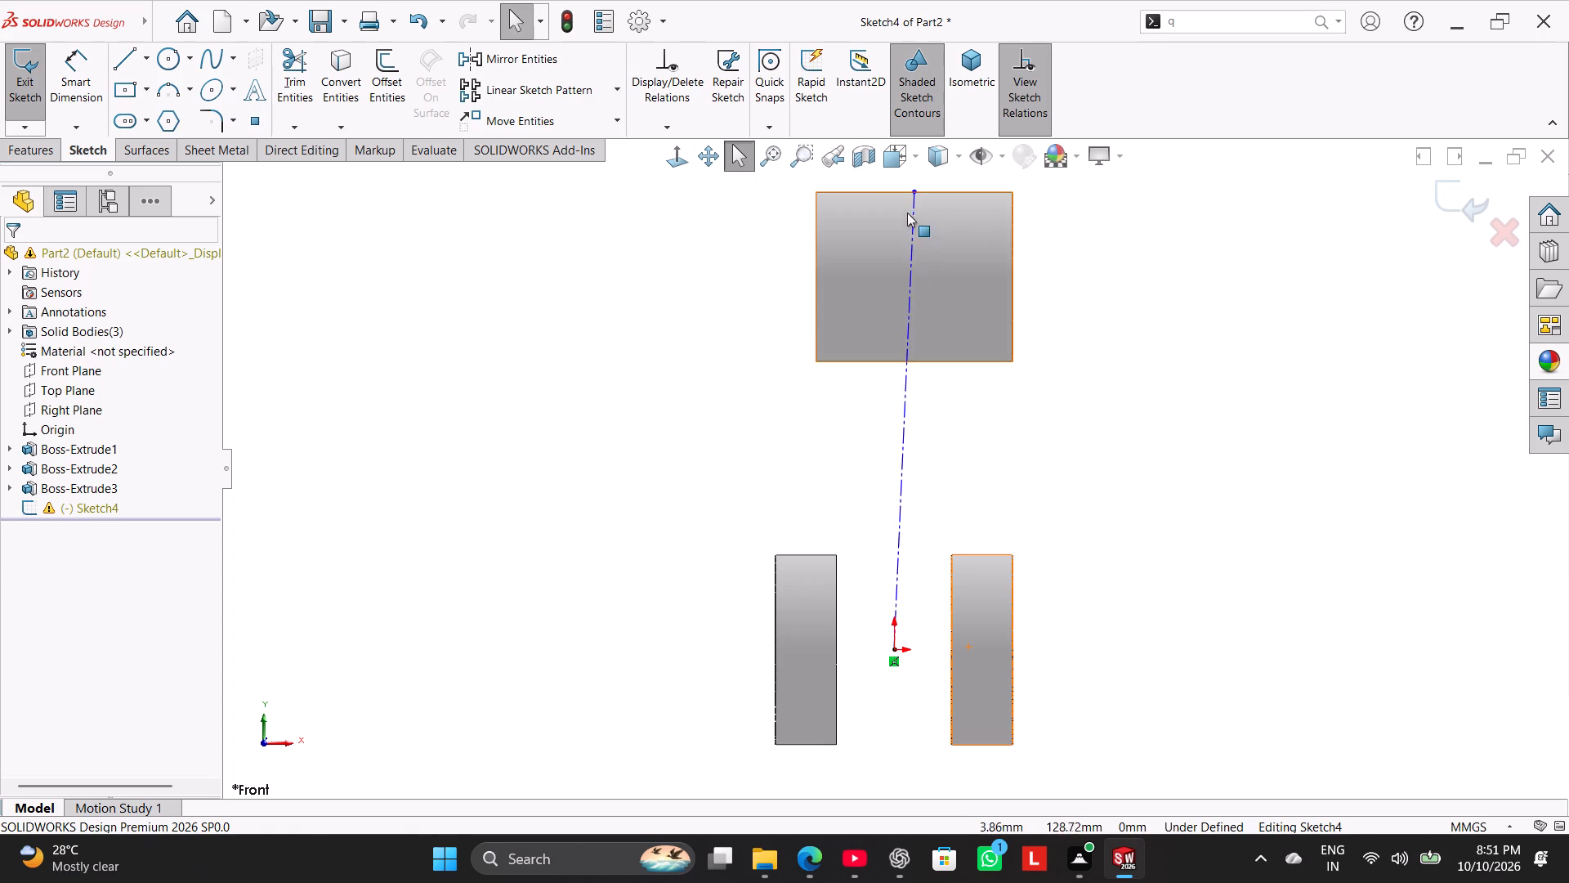
Move the centerline's upper endpoint directly above the origin at about Y 134.75 mm, add a Vertical relation, and exit the sketch.
{"action": "left_click_drag", "start_coordinate": [913, 192], "coordinate": [893, 193]}
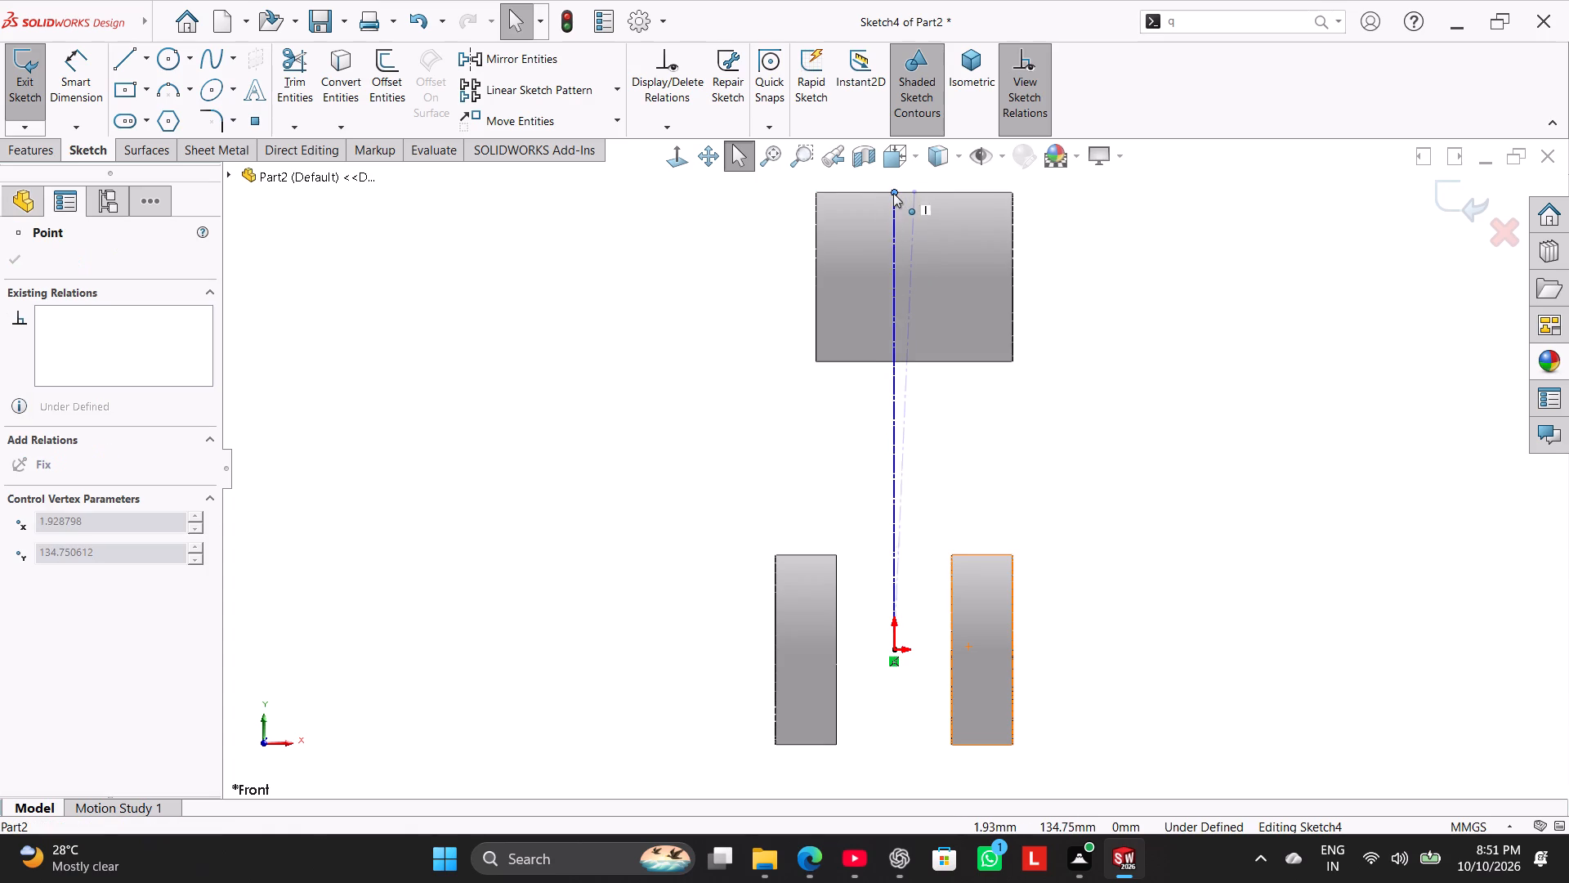
{"action": "left_click_drag", "start_coordinate": [893, 193], "coordinate": [896, 193]}
{"action": "right_click", "coordinate": [1006, 388]}
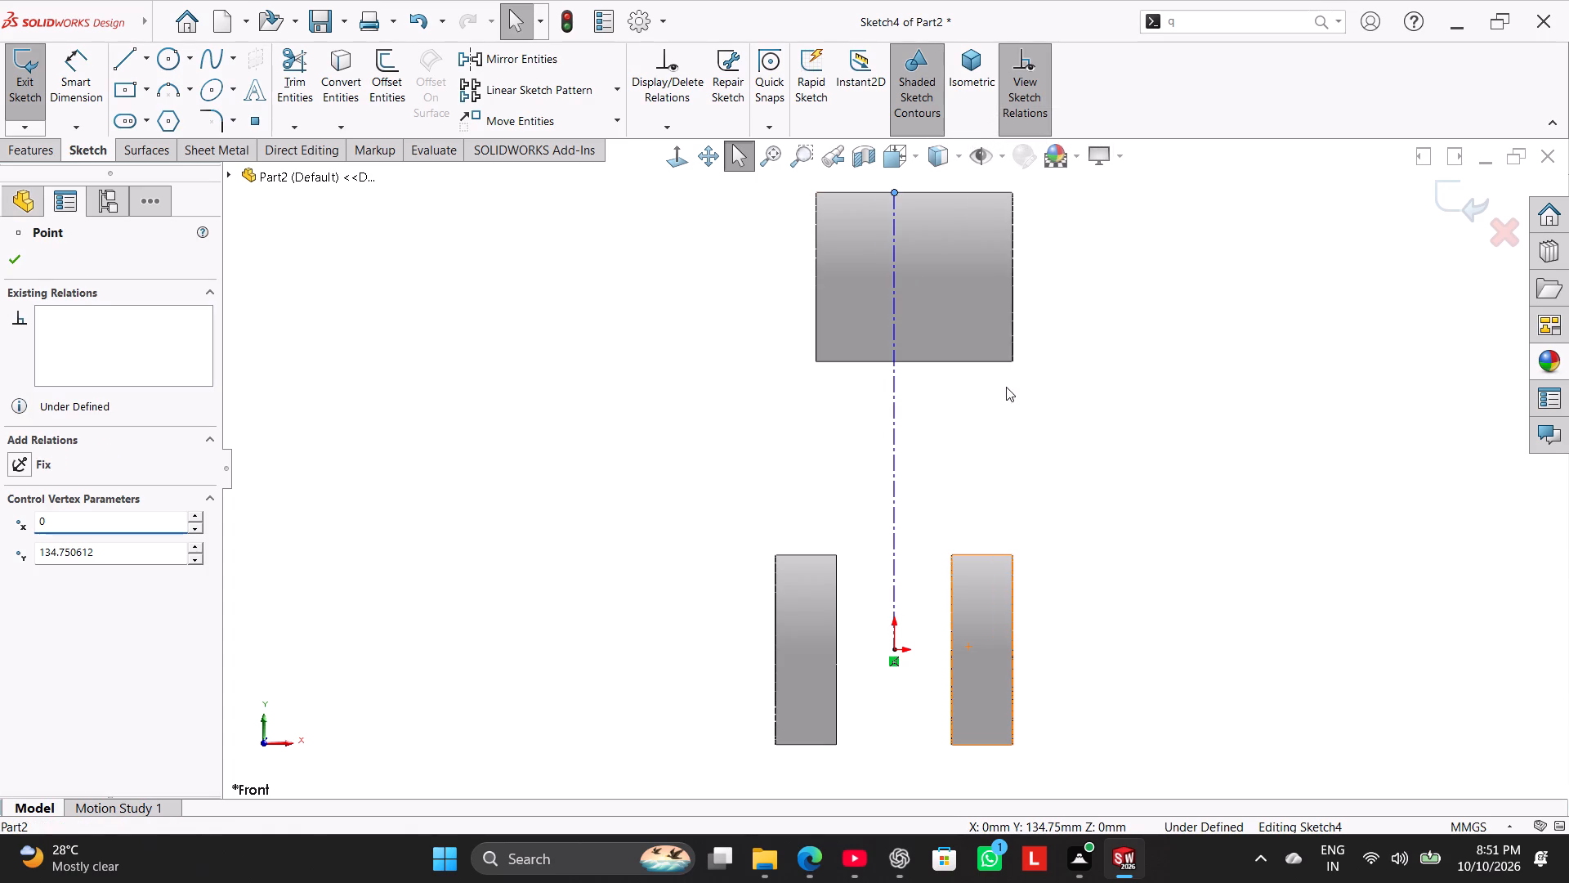
{"action": "left_click", "coordinate": [986, 435]}
{"action": "right_click", "coordinate": [892, 423]}
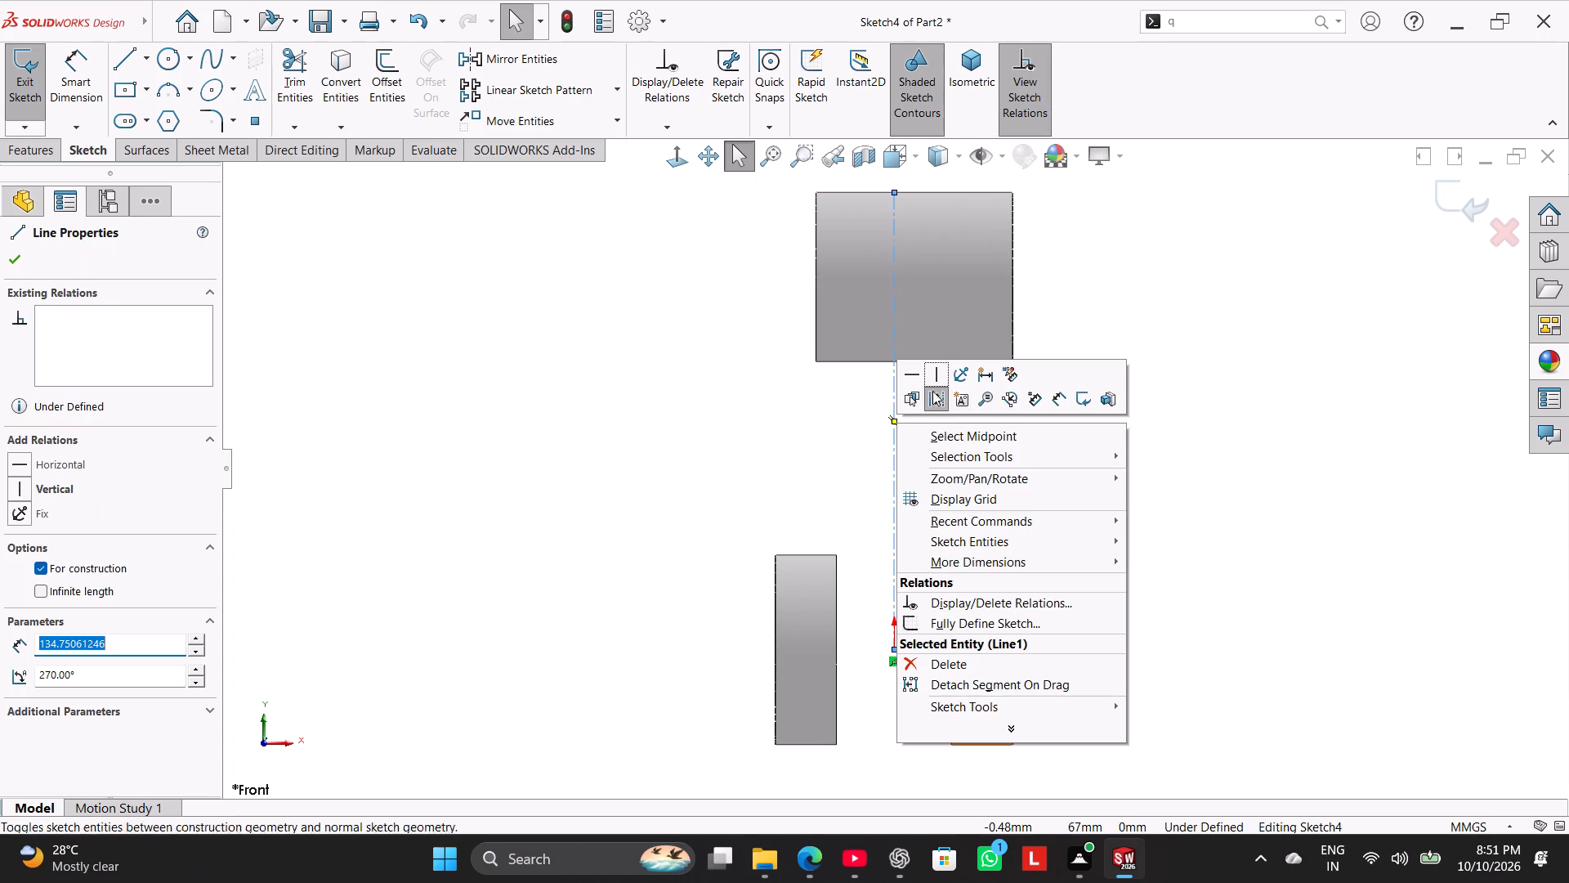
{"action": "left_click", "coordinate": [936, 374]}
{"action": "left_click", "coordinate": [784, 437]}
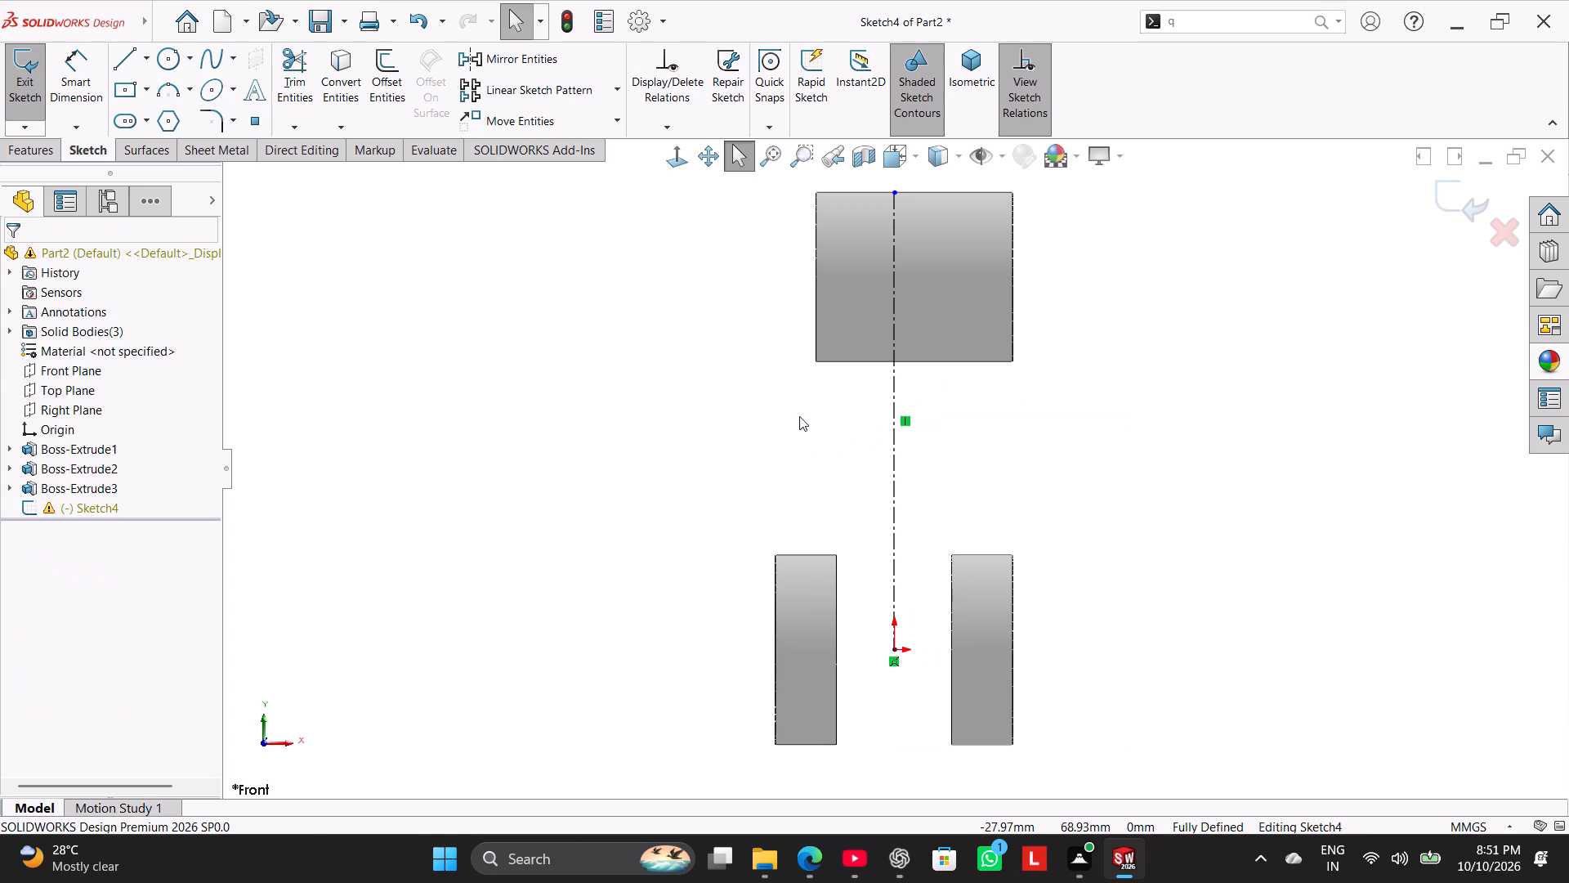
{"action": "middle_click_drag", "start_coordinate": [801, 397], "coordinate": [844, 479]}
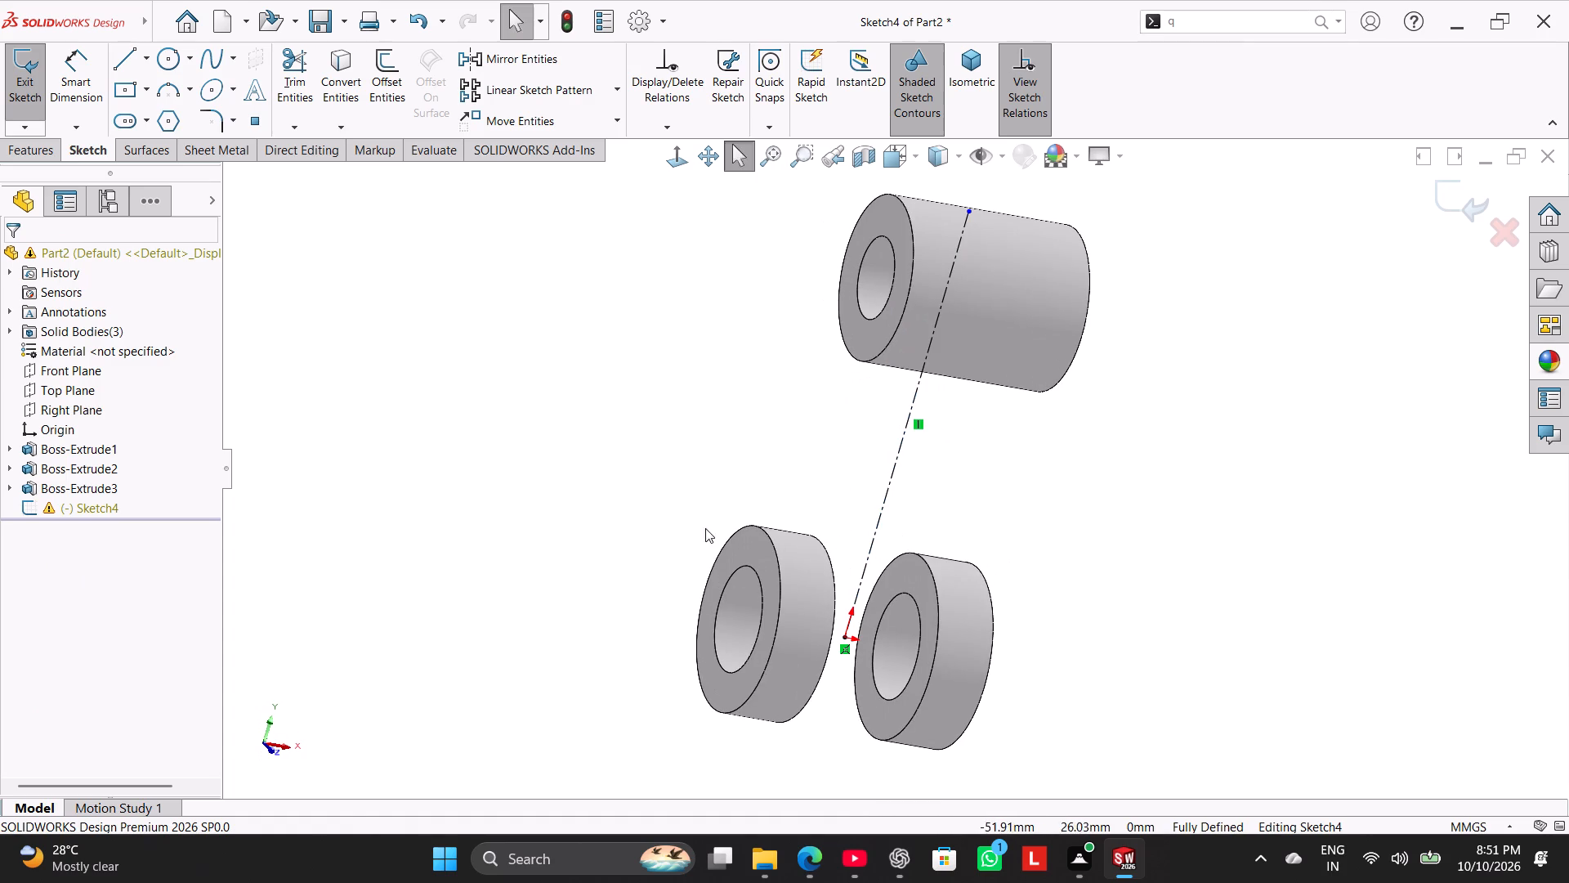
{"action": "right_click_drag", "start_coordinate": [705, 528], "coordinate": [789, 373]}
{"action": "right_click_drag", "start_coordinate": [577, 490], "coordinate": [746, 282]}
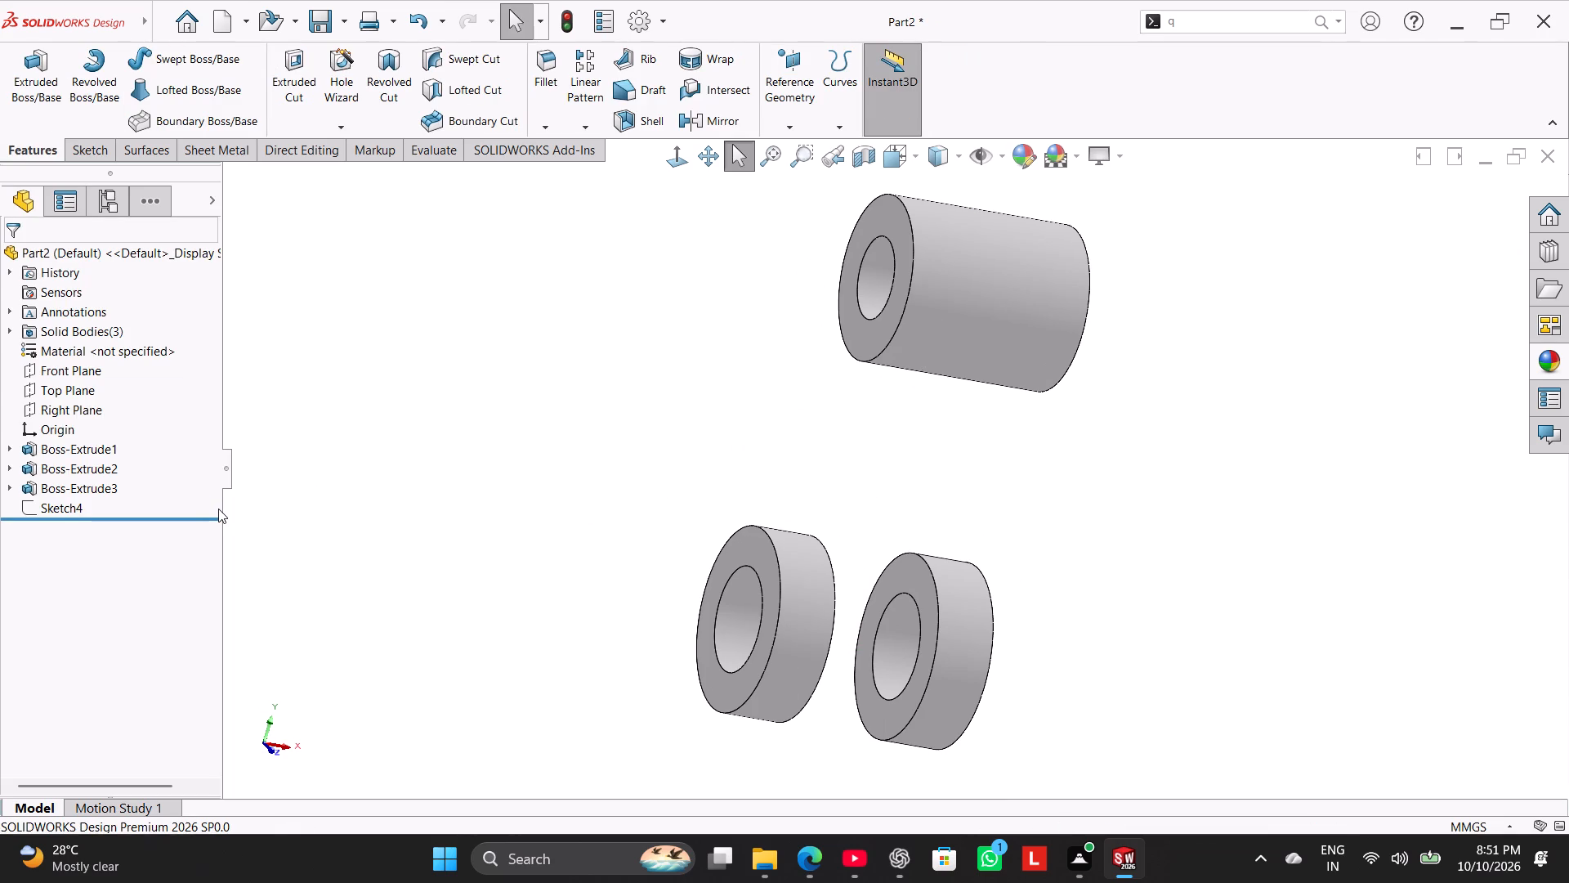
Open Sketch1 under Boss-Extrude1, examine its circles and centerline from several angles, and exit to the solid model.
{"action": "left_click", "coordinate": [12, 486]}
{"action": "left_click", "coordinate": [11, 479]}
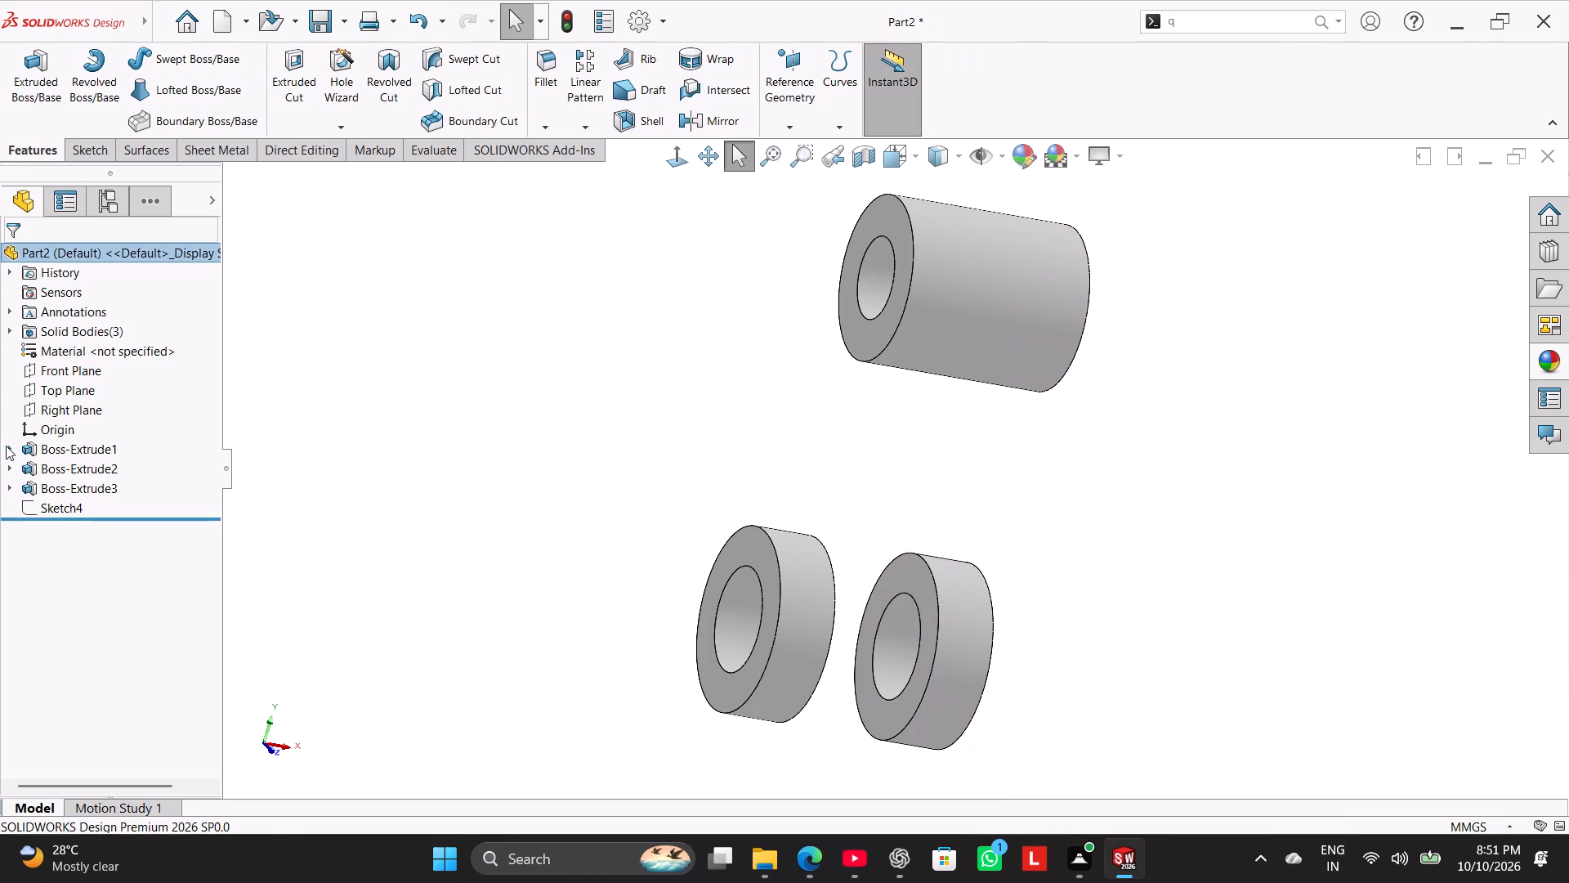
{"action": "left_click", "coordinate": [6, 446]}
{"action": "left_click", "coordinate": [55, 466]}
{"action": "left_click", "coordinate": [71, 415]}
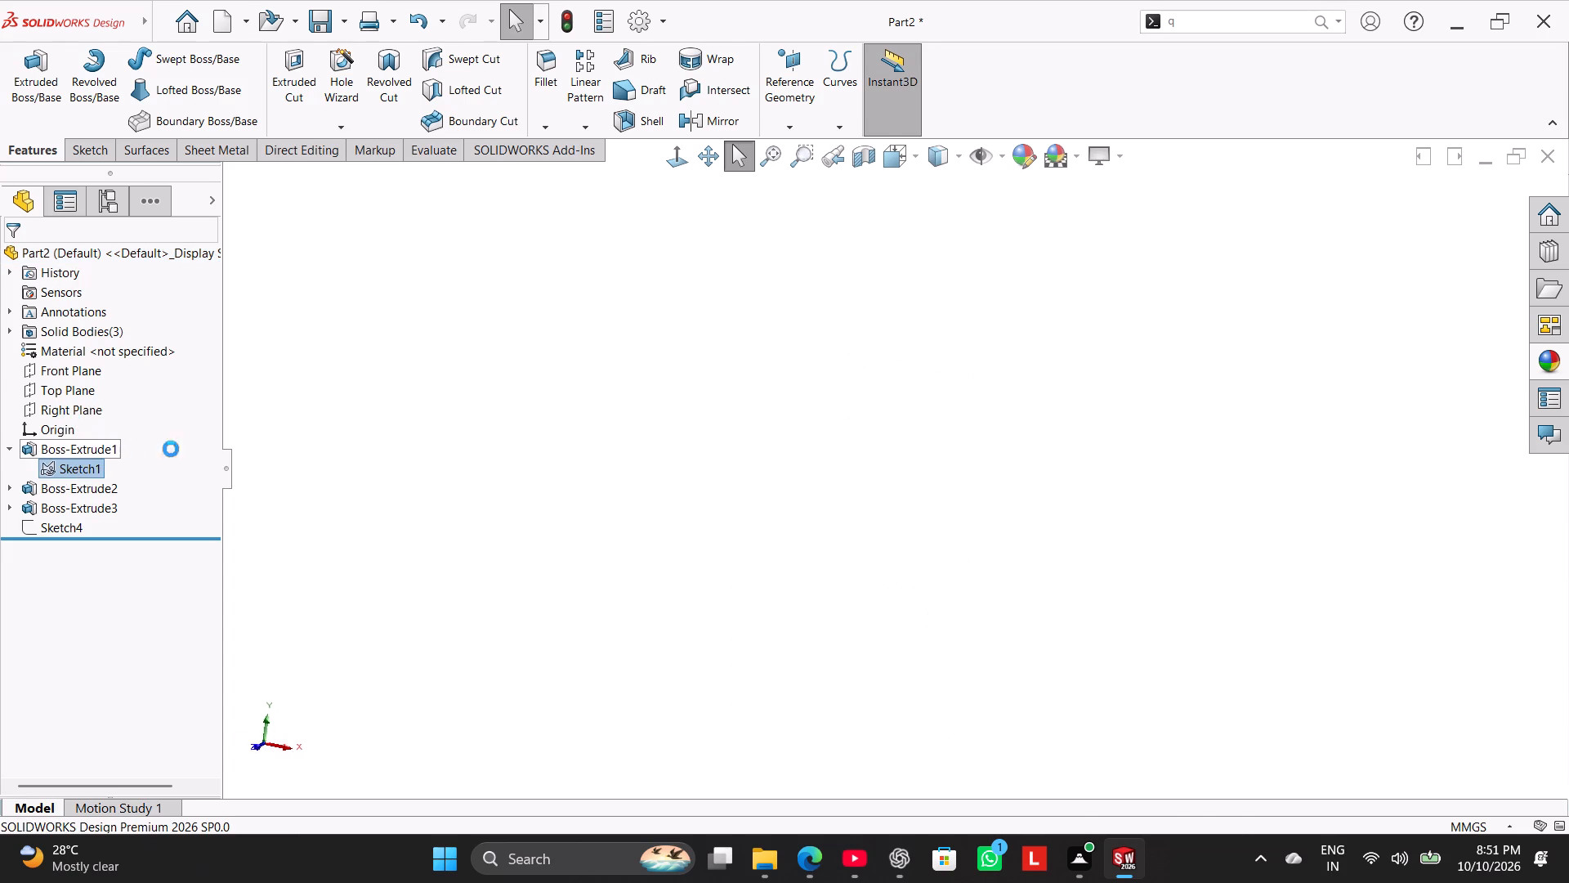
{"action": "left_click", "coordinate": [415, 439]}
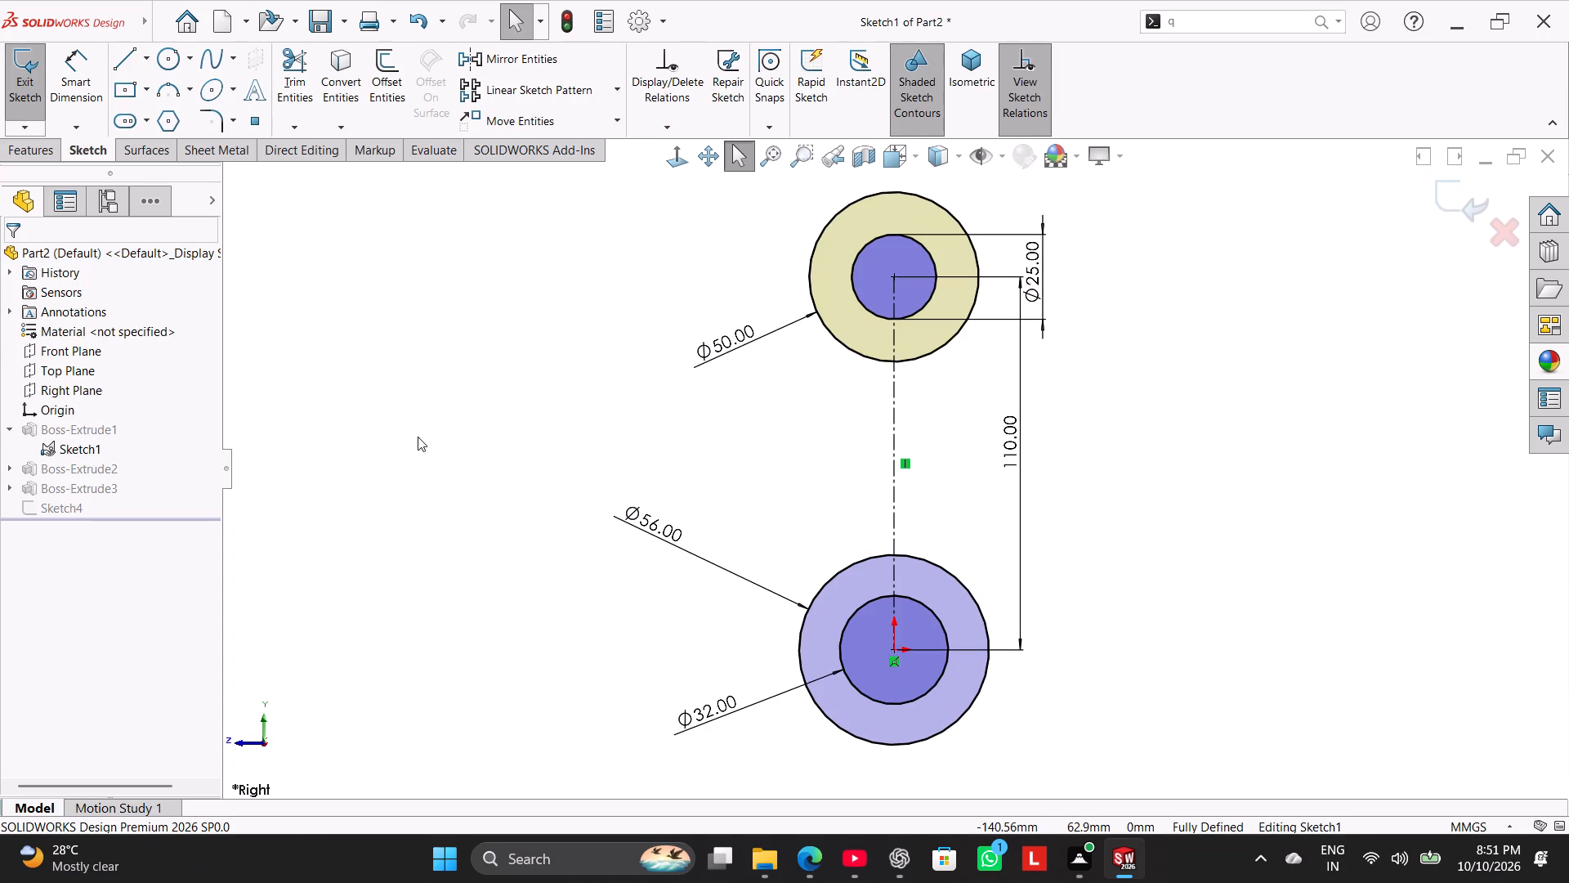
{"action": "middle_click_drag", "start_coordinate": [445, 441], "coordinate": [551, 477]}
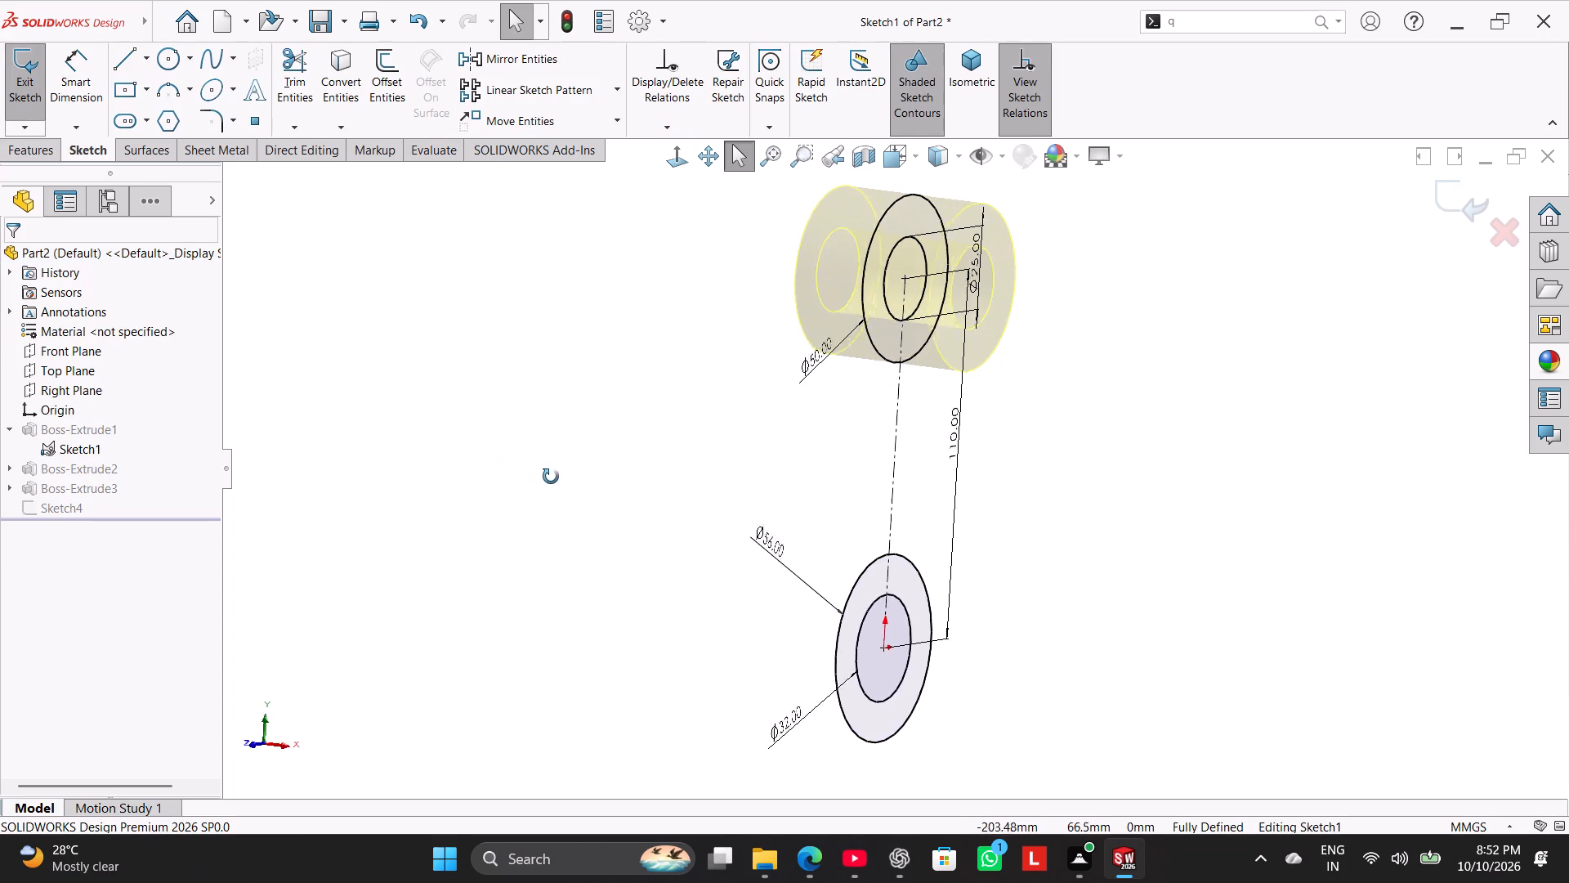
{"action": "middle_click_drag", "start_coordinate": [551, 477], "coordinate": [545, 503]}
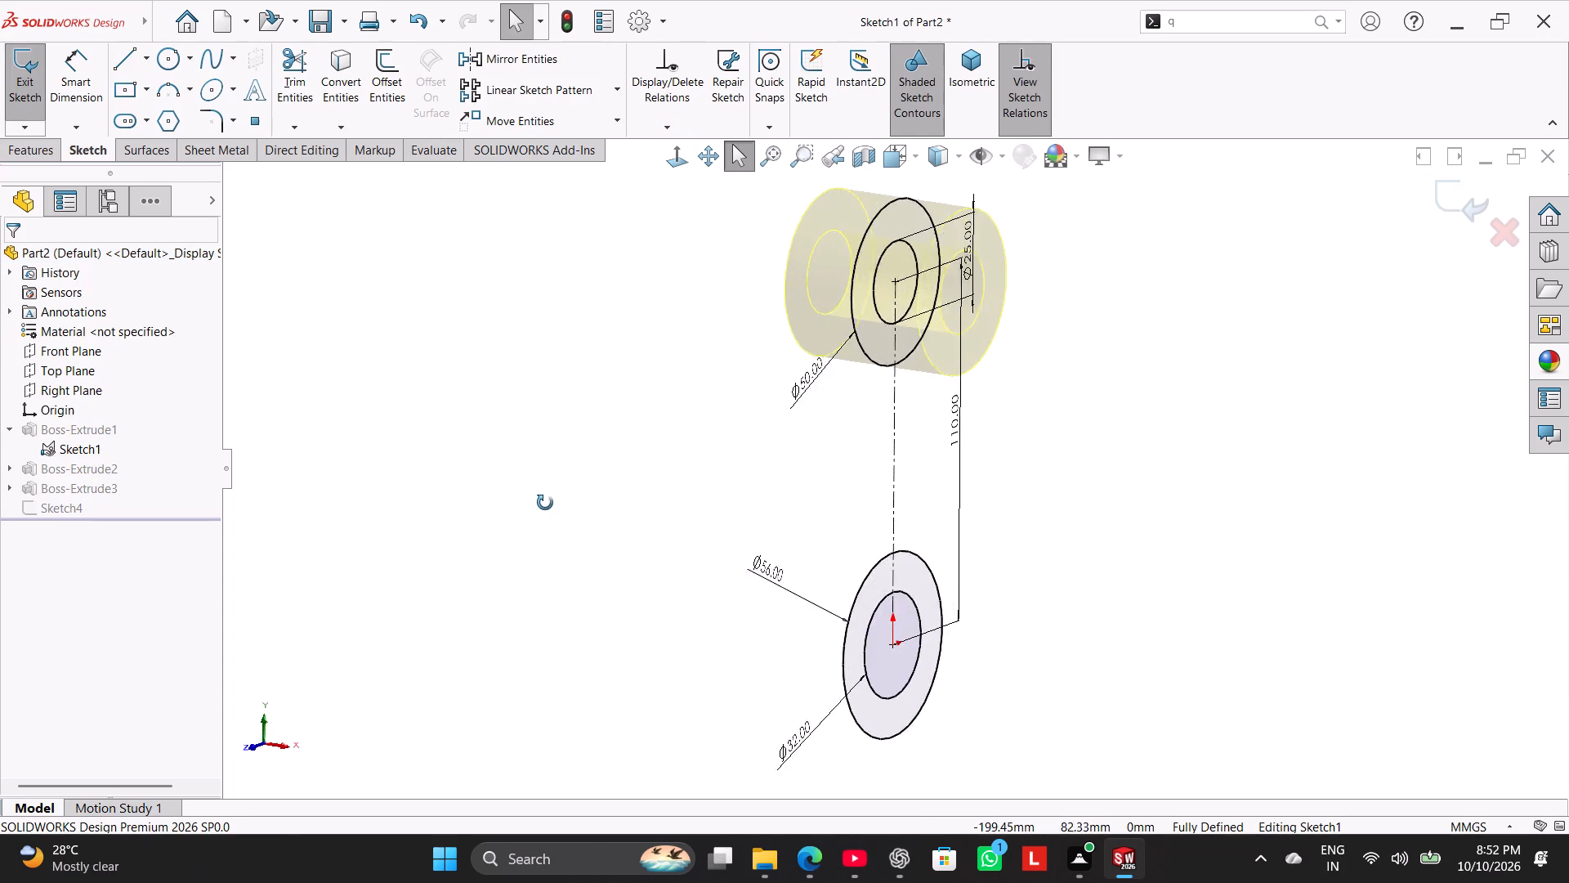
{"action": "middle_click_drag", "start_coordinate": [545, 503], "coordinate": [567, 495]}
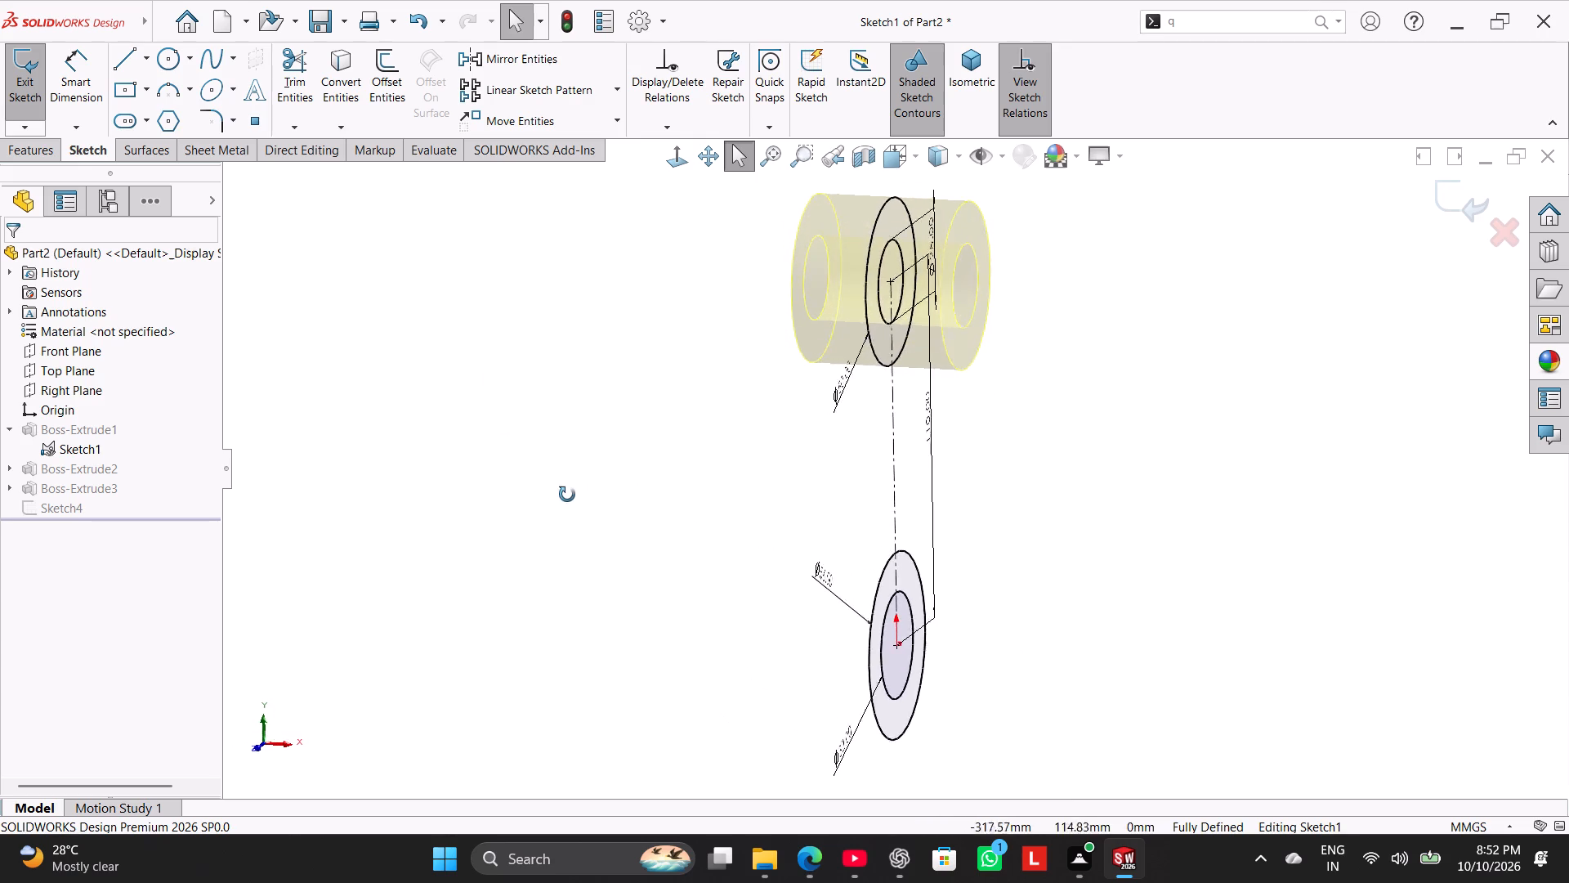
{"action": "middle_click_drag", "start_coordinate": [567, 495], "coordinate": [511, 484]}
{"action": "left_click", "coordinate": [36, 83]}
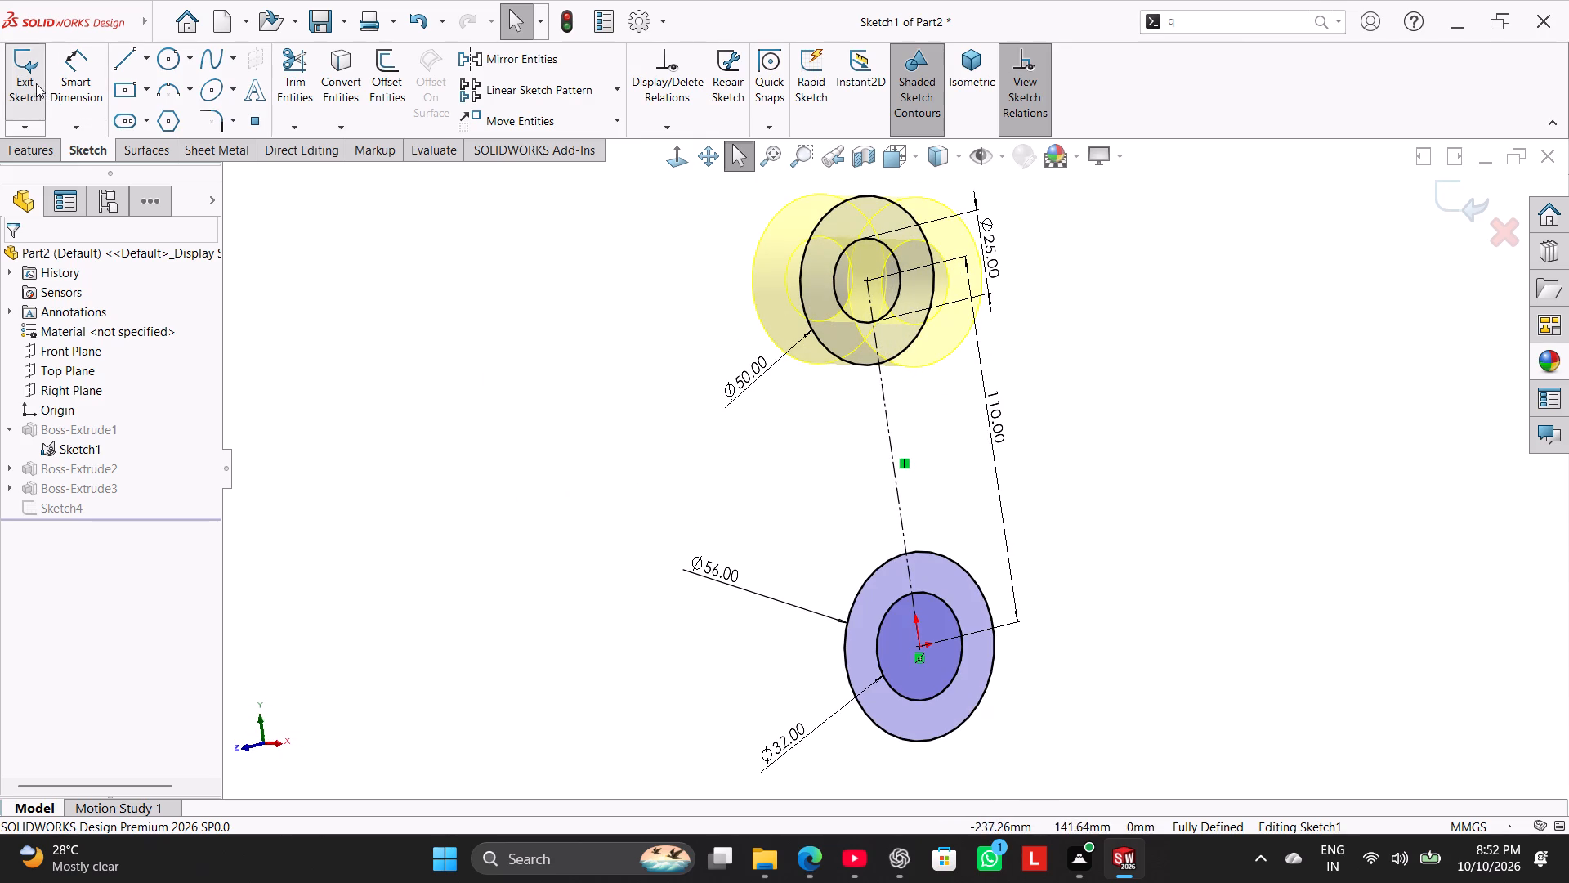
{"action": "left_click", "coordinate": [655, 455]}
{"action": "middle_click_drag", "start_coordinate": [701, 468], "coordinate": [789, 491]}
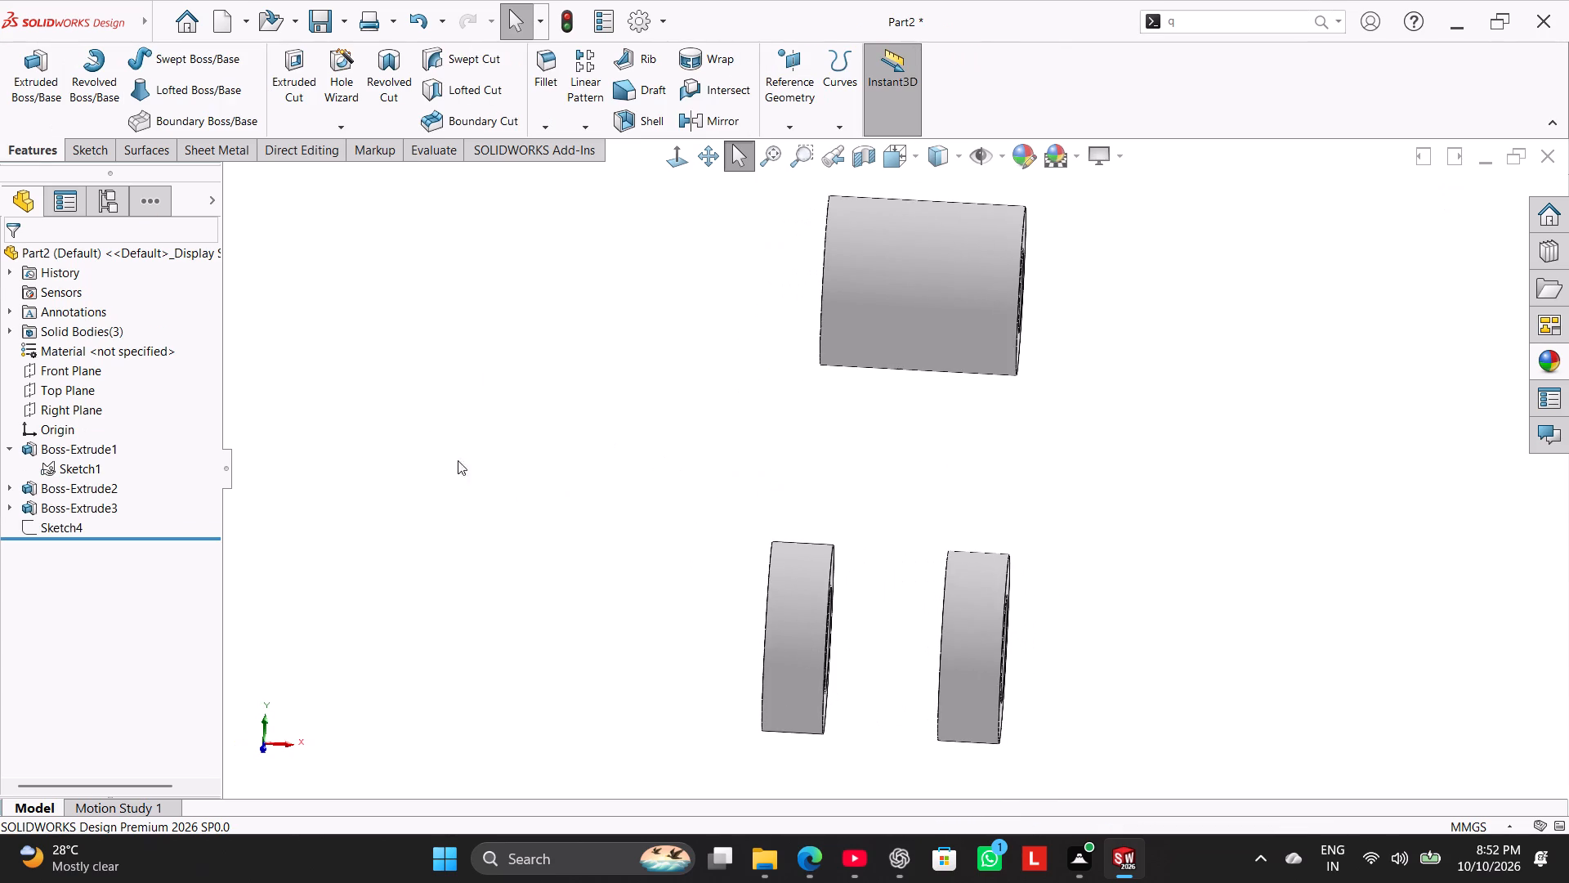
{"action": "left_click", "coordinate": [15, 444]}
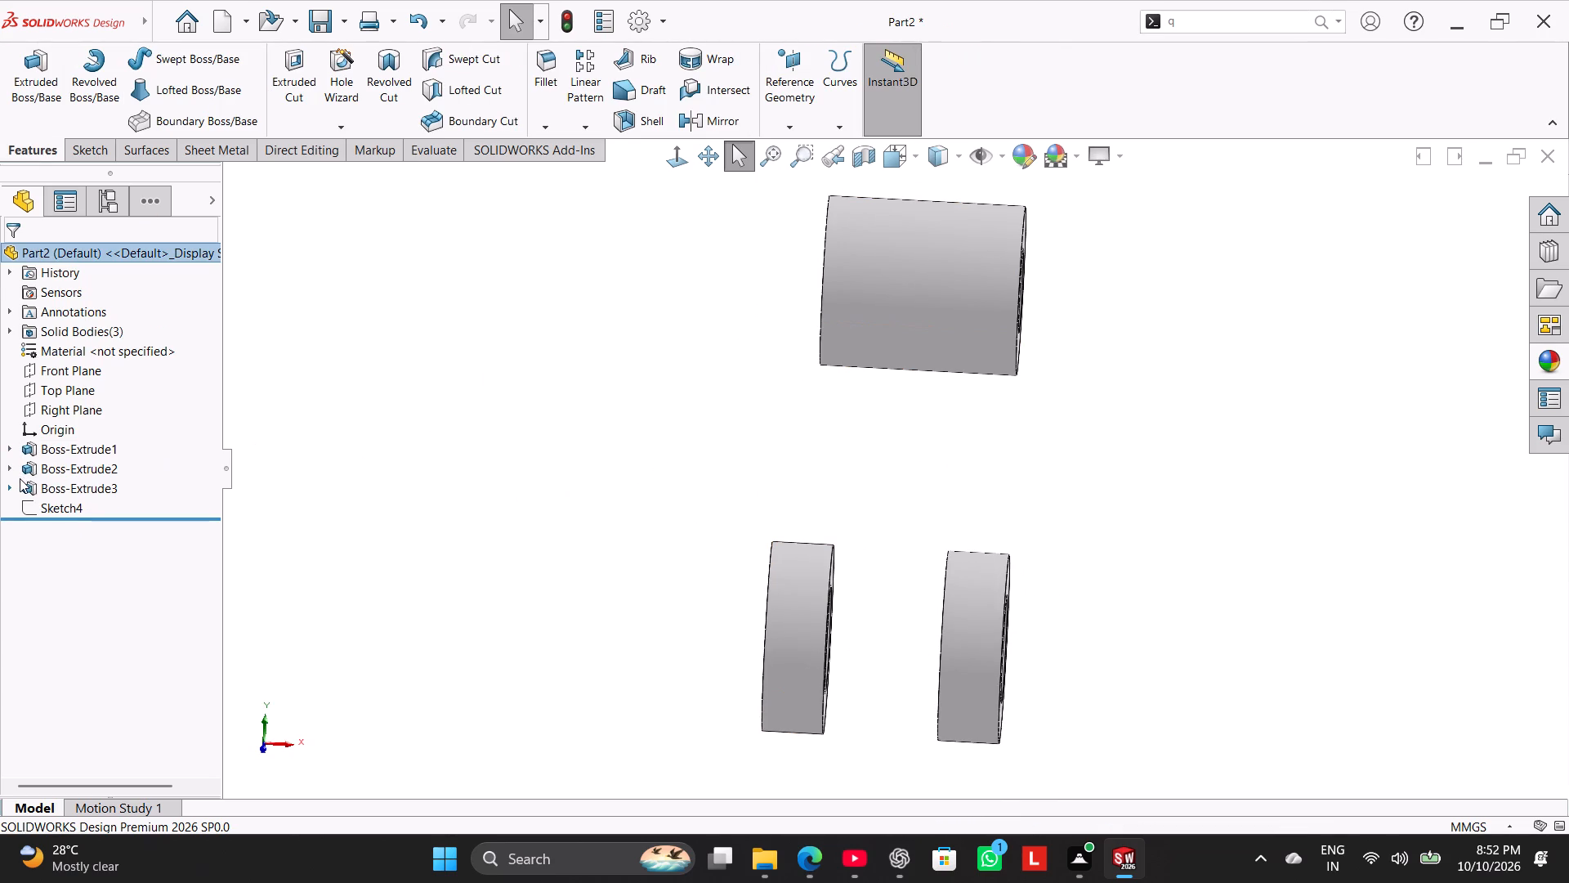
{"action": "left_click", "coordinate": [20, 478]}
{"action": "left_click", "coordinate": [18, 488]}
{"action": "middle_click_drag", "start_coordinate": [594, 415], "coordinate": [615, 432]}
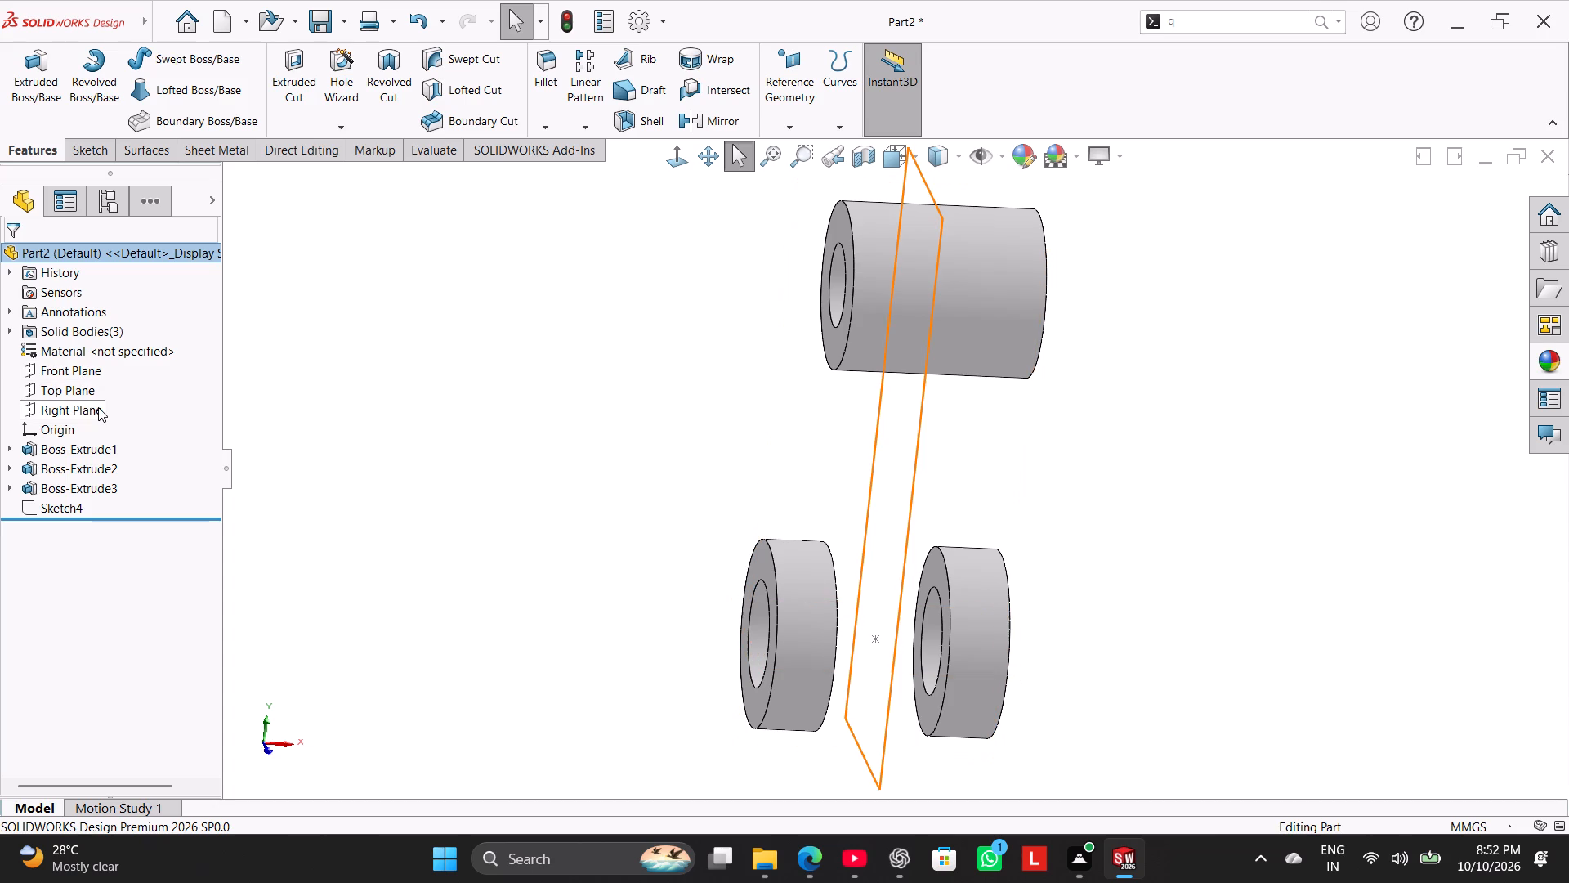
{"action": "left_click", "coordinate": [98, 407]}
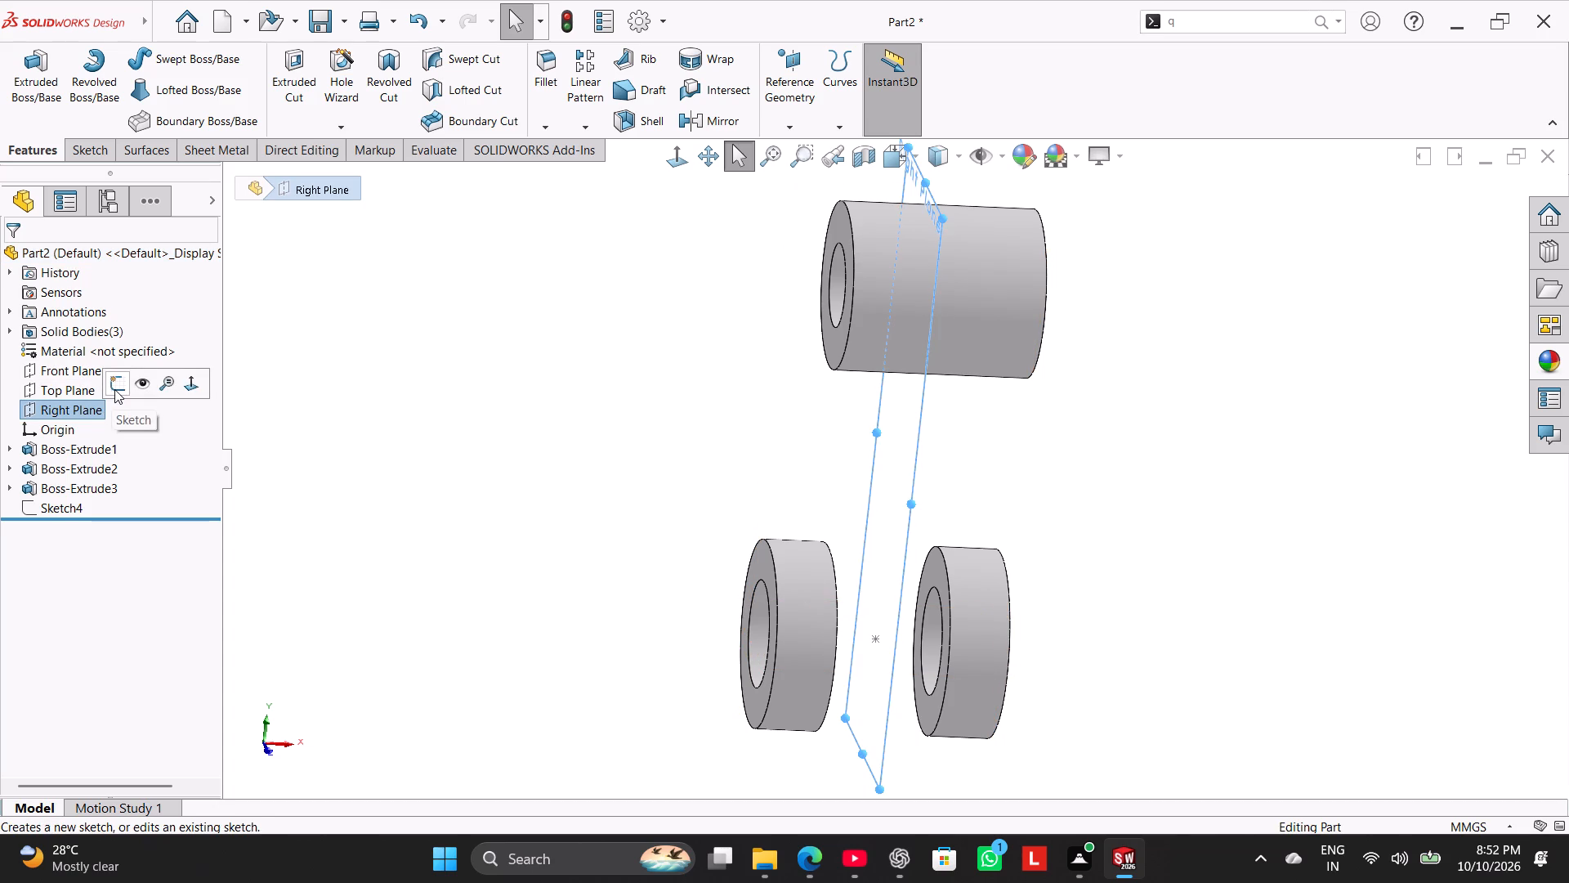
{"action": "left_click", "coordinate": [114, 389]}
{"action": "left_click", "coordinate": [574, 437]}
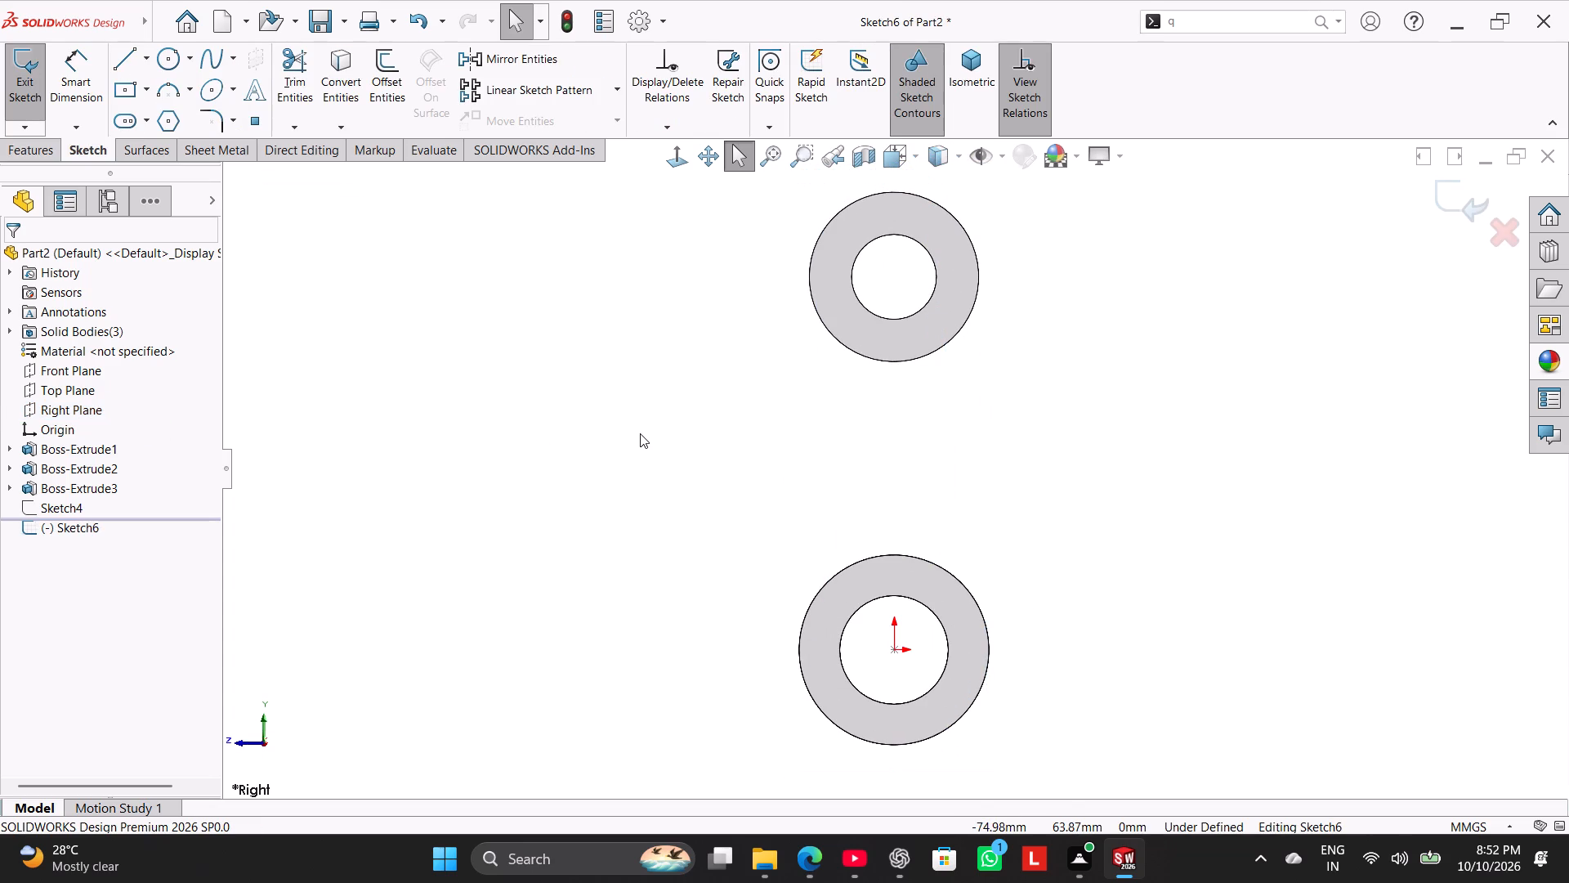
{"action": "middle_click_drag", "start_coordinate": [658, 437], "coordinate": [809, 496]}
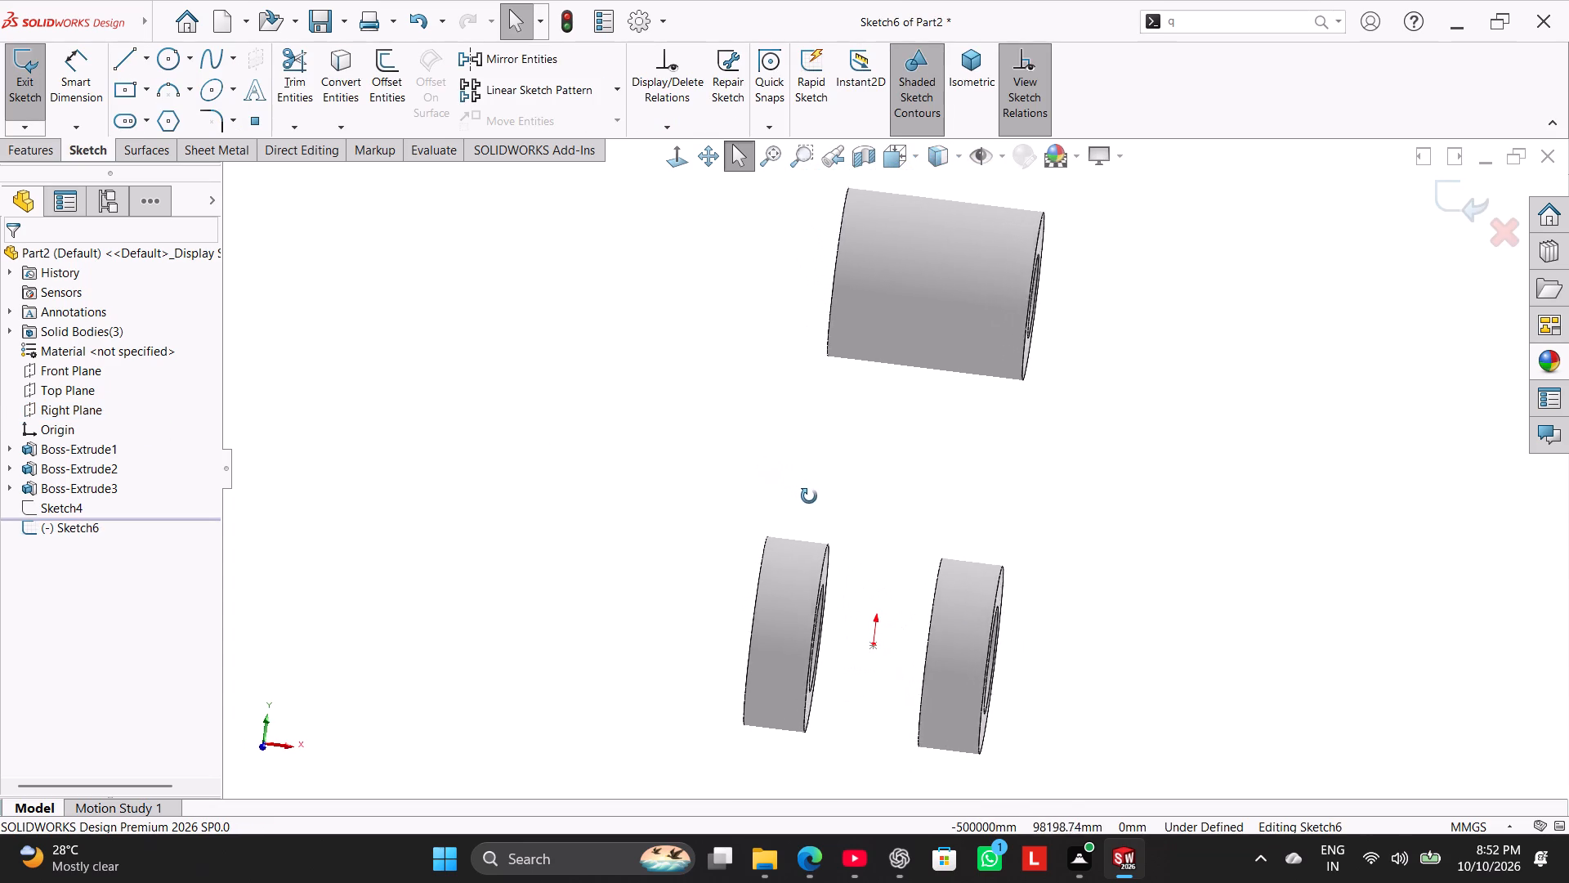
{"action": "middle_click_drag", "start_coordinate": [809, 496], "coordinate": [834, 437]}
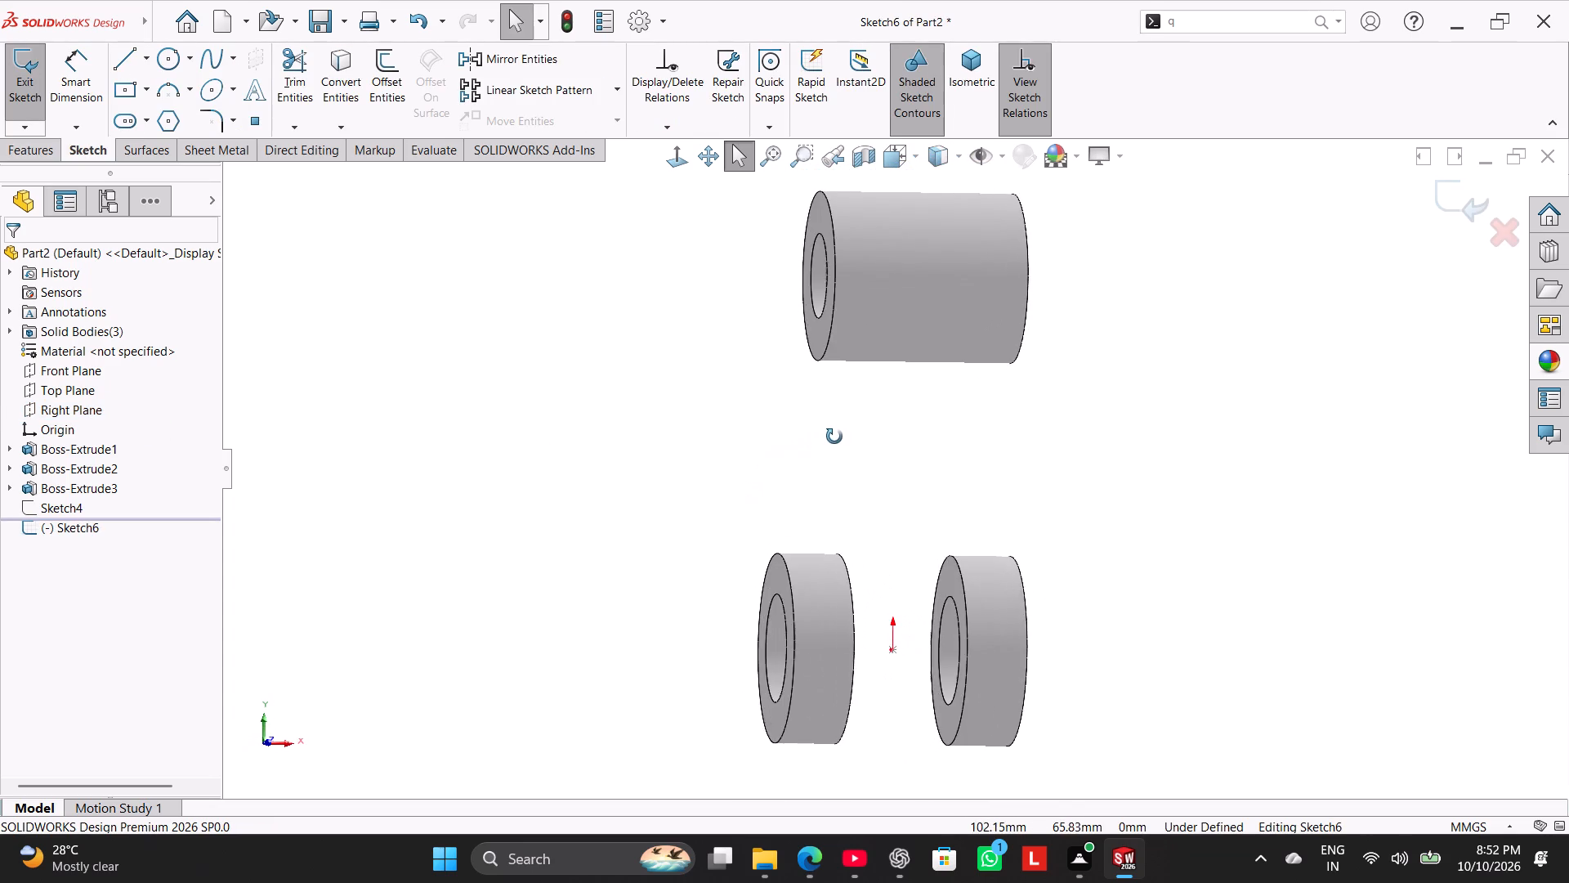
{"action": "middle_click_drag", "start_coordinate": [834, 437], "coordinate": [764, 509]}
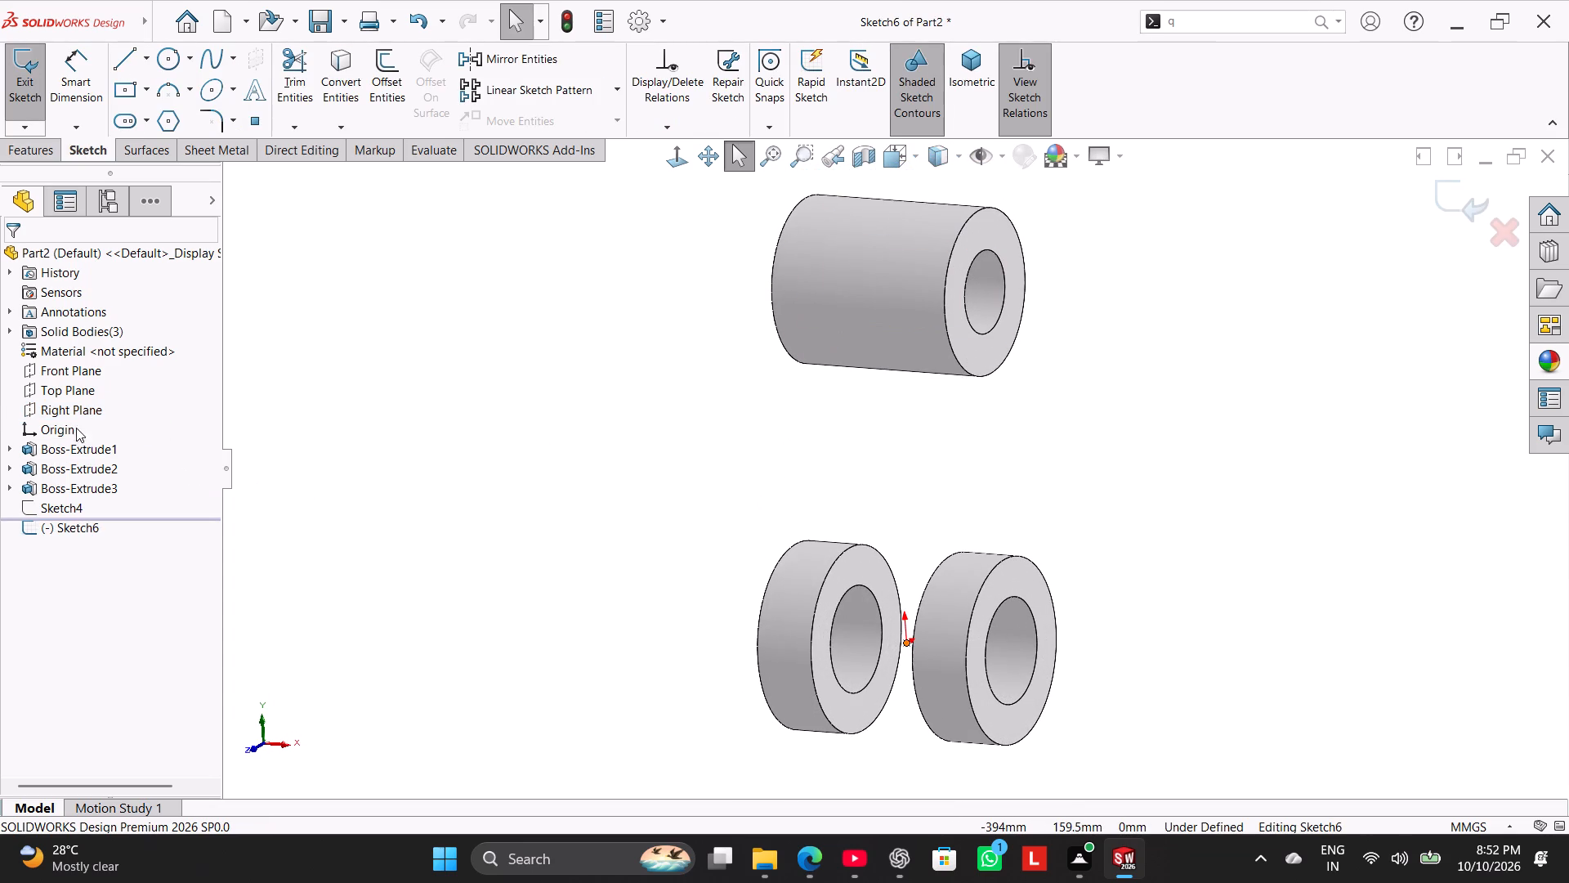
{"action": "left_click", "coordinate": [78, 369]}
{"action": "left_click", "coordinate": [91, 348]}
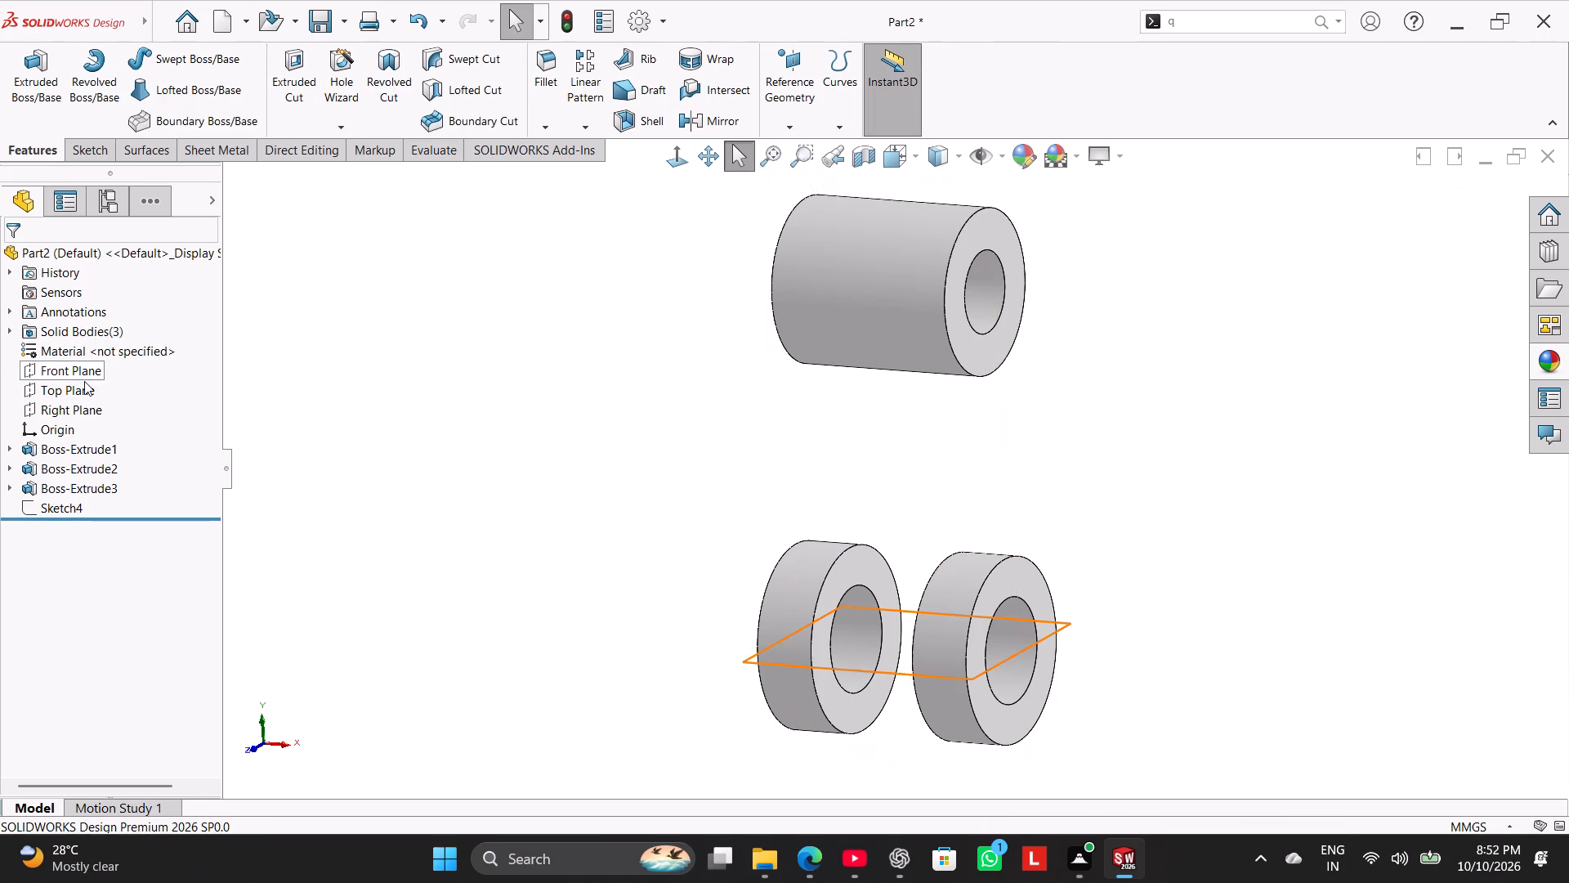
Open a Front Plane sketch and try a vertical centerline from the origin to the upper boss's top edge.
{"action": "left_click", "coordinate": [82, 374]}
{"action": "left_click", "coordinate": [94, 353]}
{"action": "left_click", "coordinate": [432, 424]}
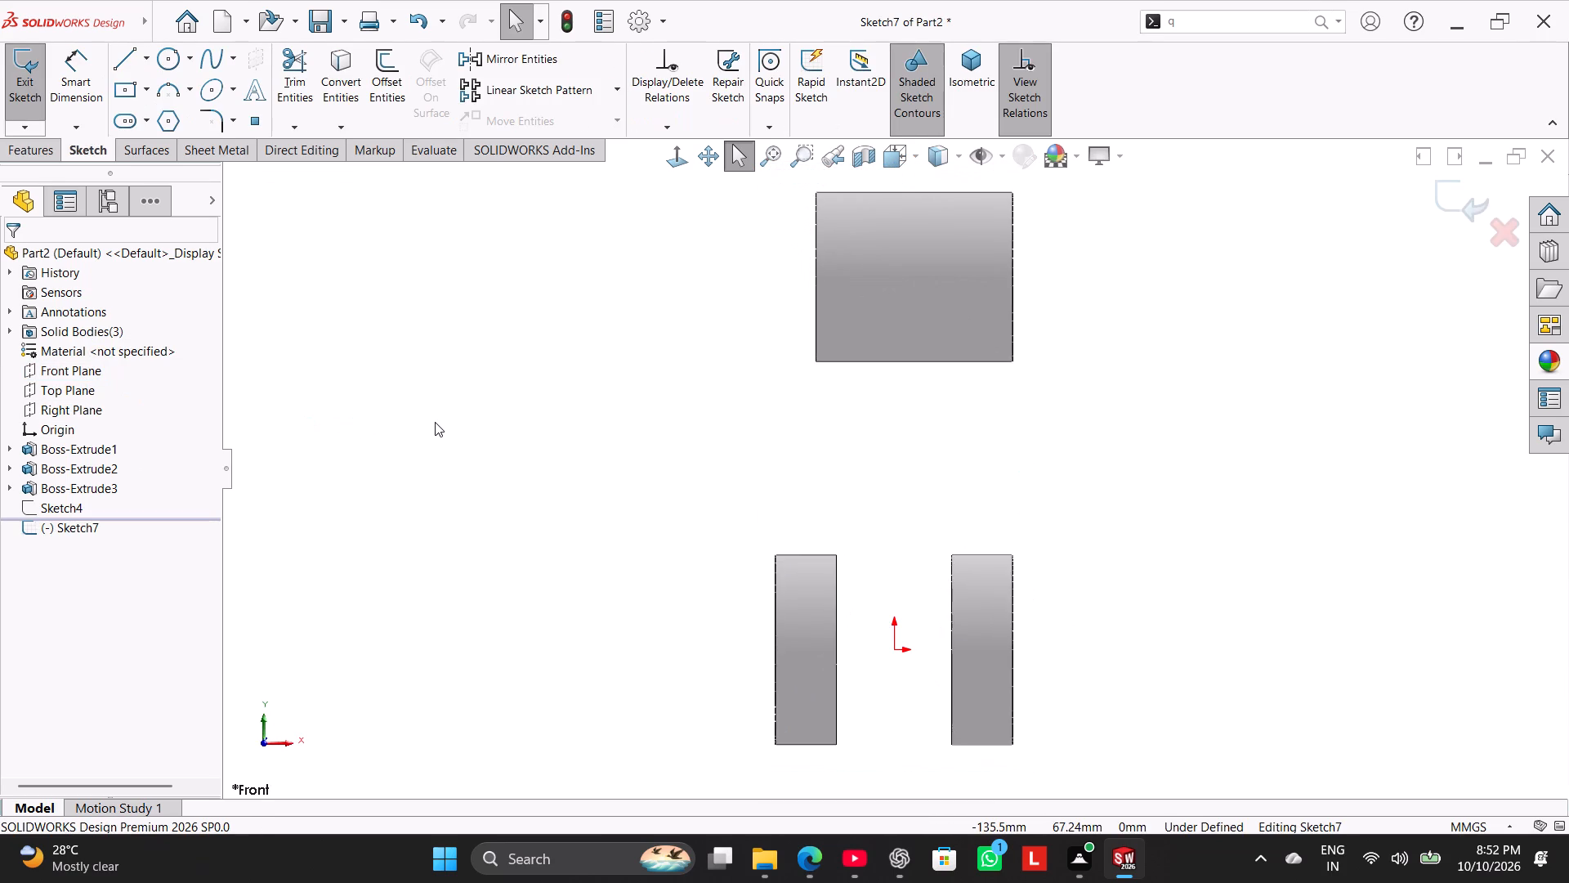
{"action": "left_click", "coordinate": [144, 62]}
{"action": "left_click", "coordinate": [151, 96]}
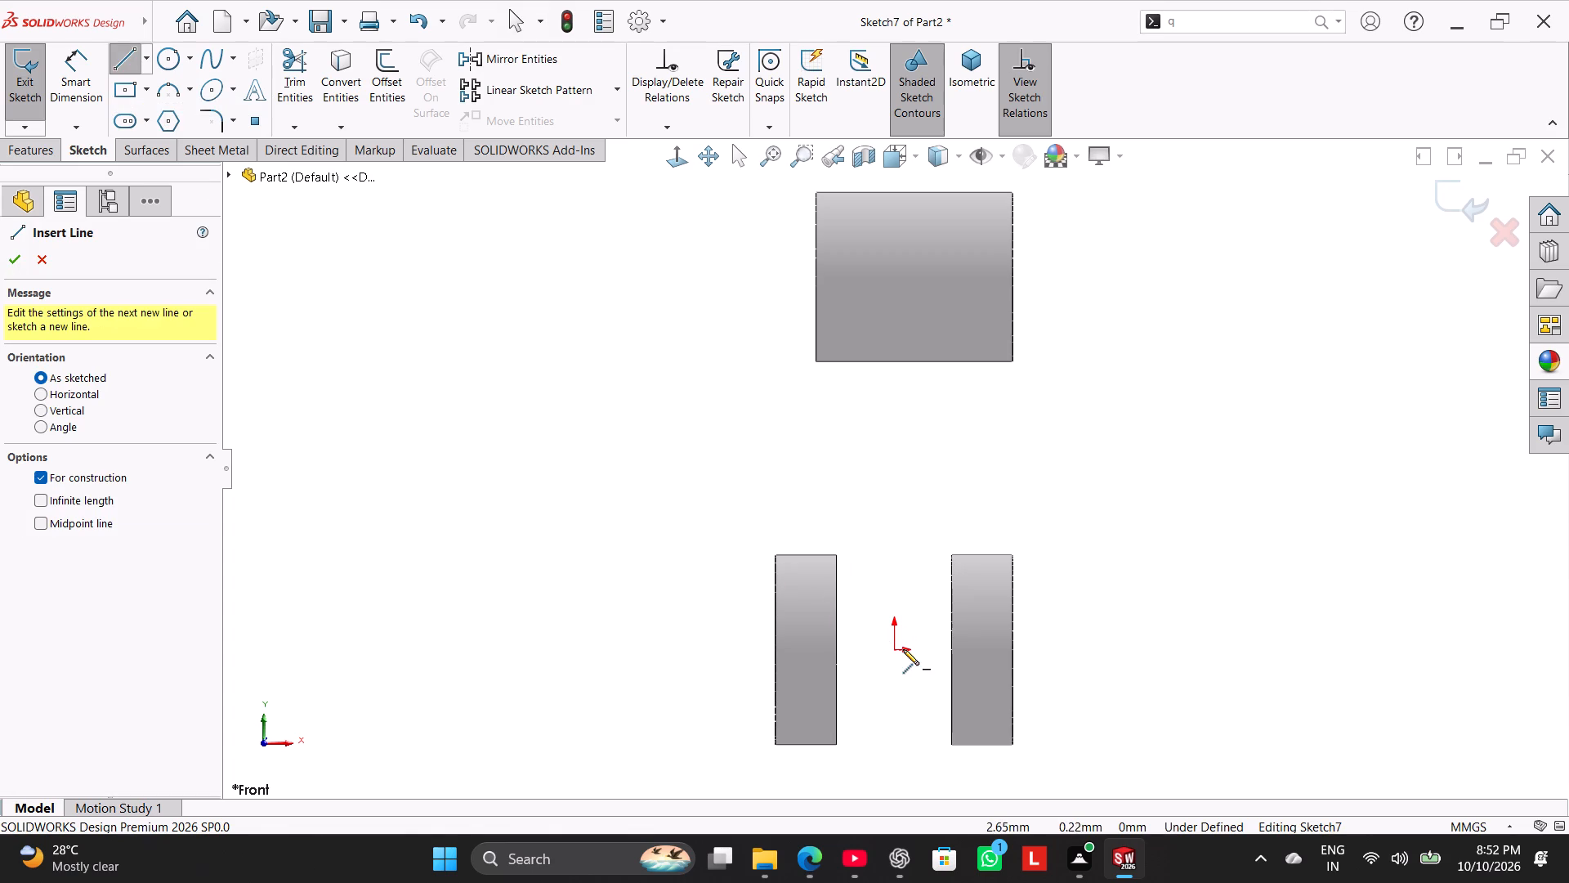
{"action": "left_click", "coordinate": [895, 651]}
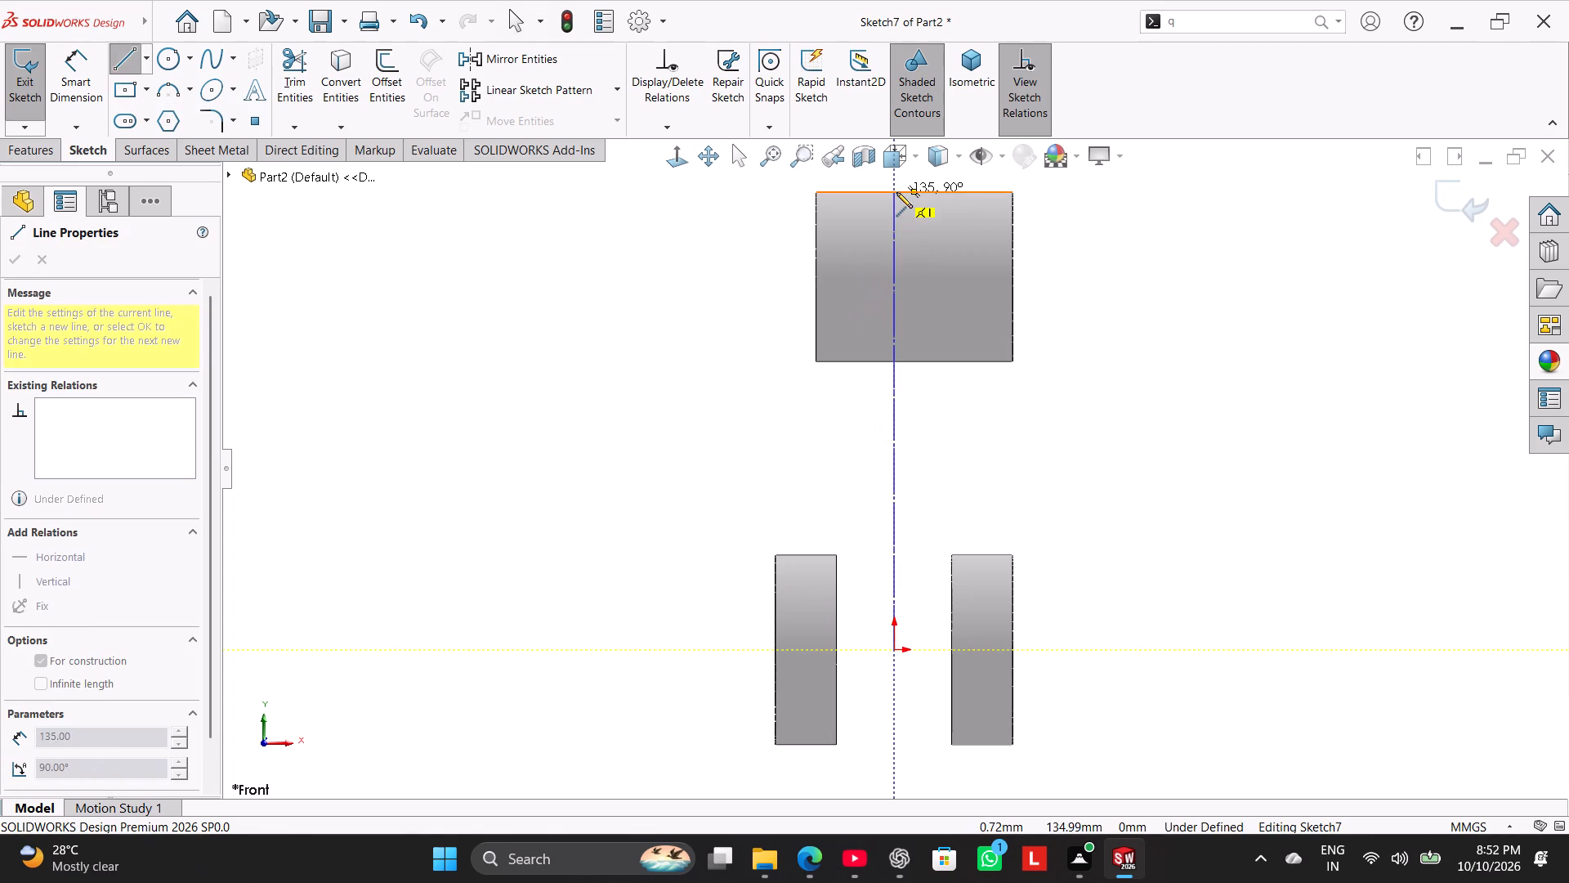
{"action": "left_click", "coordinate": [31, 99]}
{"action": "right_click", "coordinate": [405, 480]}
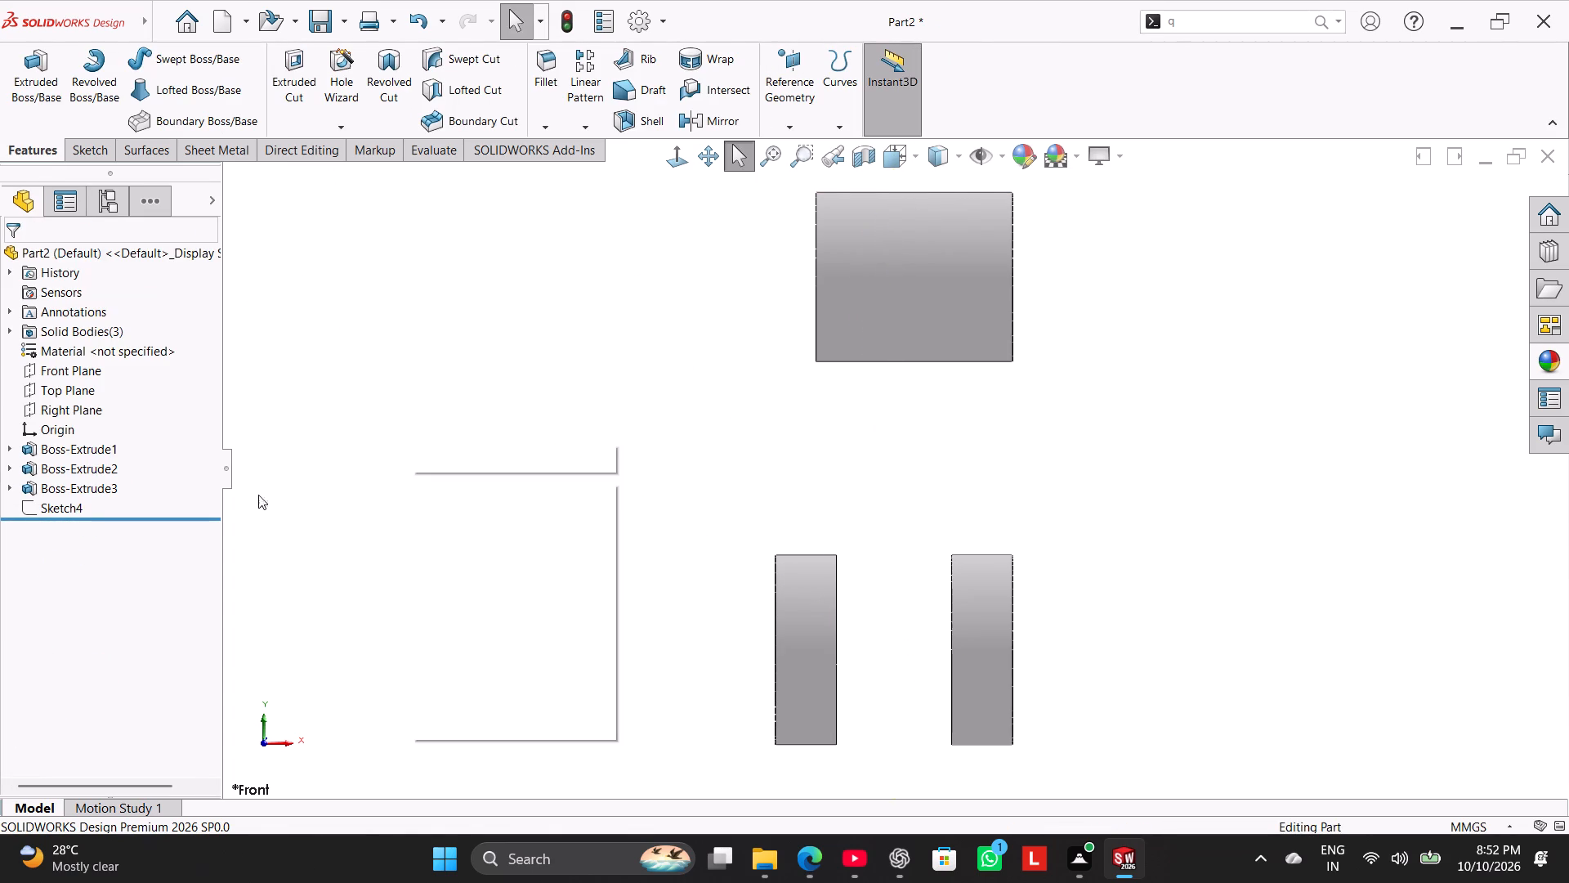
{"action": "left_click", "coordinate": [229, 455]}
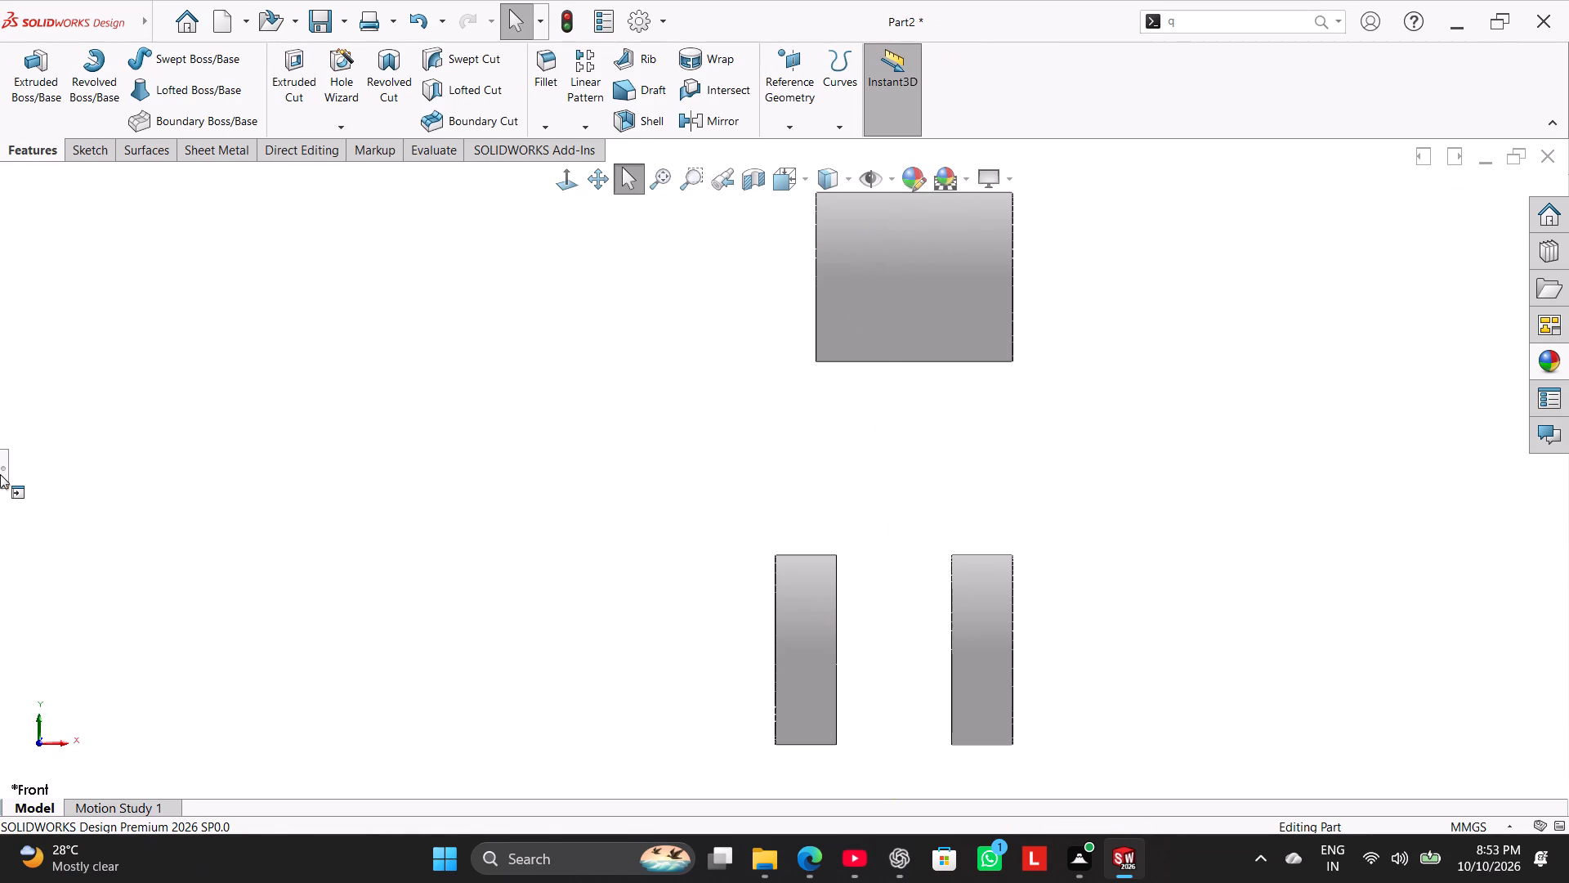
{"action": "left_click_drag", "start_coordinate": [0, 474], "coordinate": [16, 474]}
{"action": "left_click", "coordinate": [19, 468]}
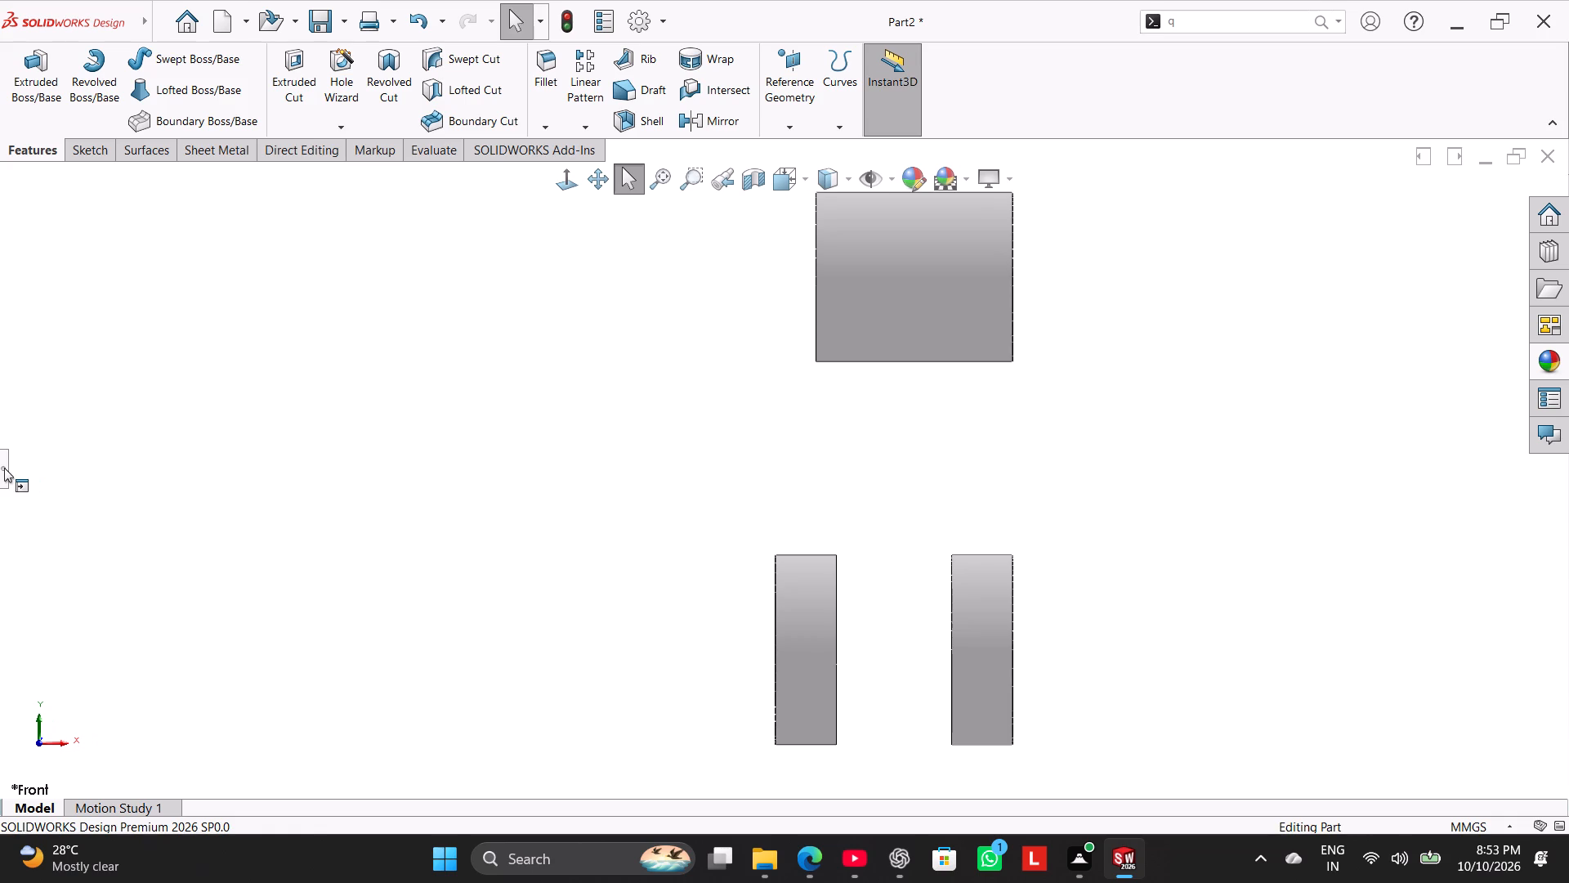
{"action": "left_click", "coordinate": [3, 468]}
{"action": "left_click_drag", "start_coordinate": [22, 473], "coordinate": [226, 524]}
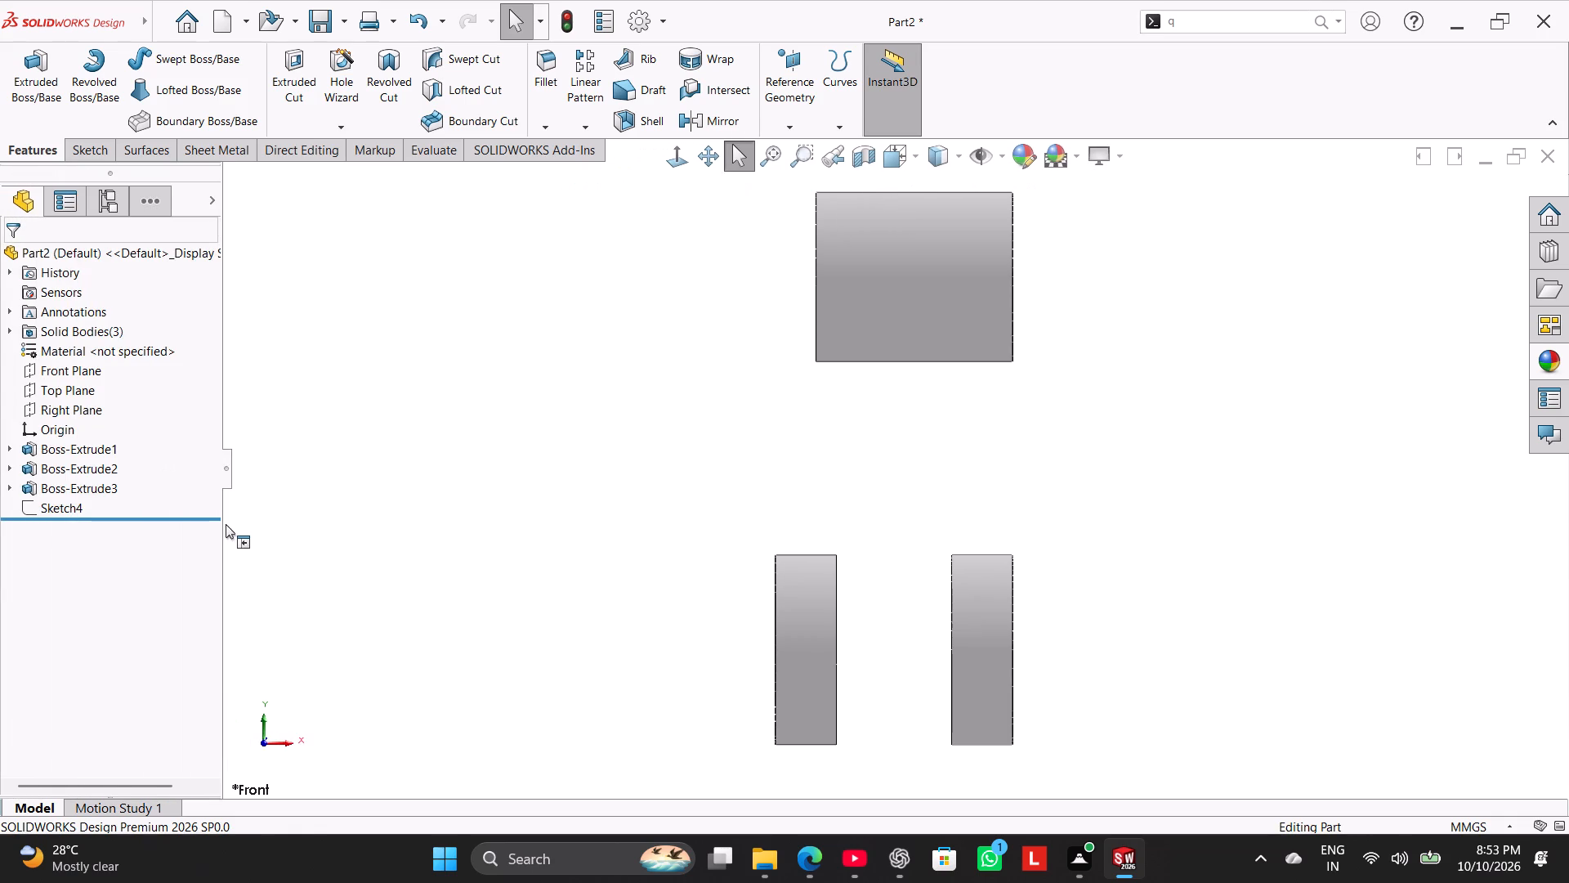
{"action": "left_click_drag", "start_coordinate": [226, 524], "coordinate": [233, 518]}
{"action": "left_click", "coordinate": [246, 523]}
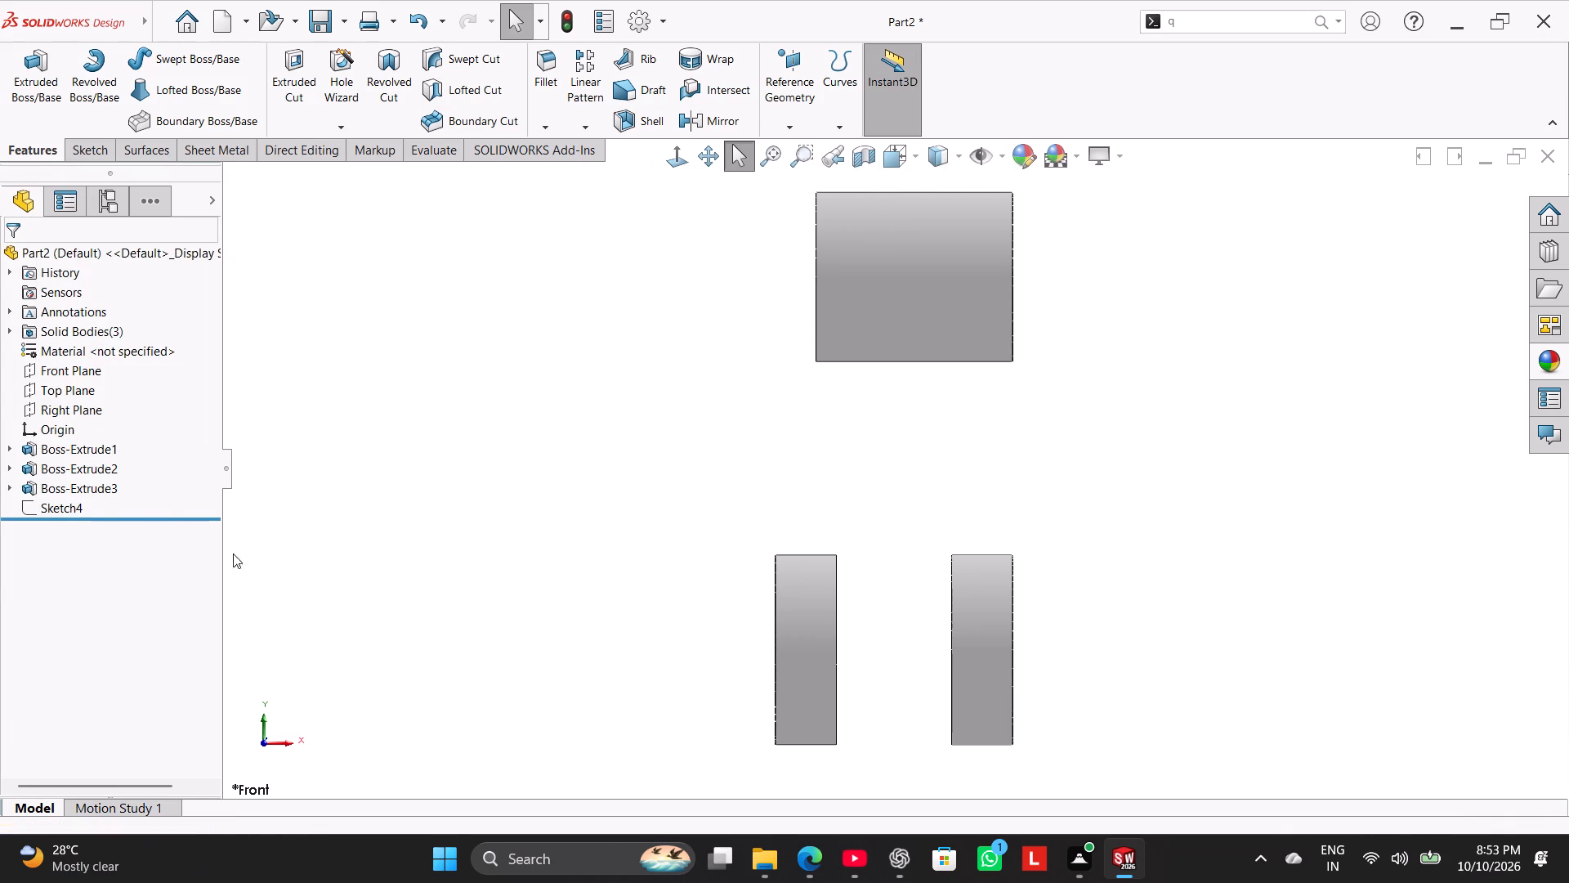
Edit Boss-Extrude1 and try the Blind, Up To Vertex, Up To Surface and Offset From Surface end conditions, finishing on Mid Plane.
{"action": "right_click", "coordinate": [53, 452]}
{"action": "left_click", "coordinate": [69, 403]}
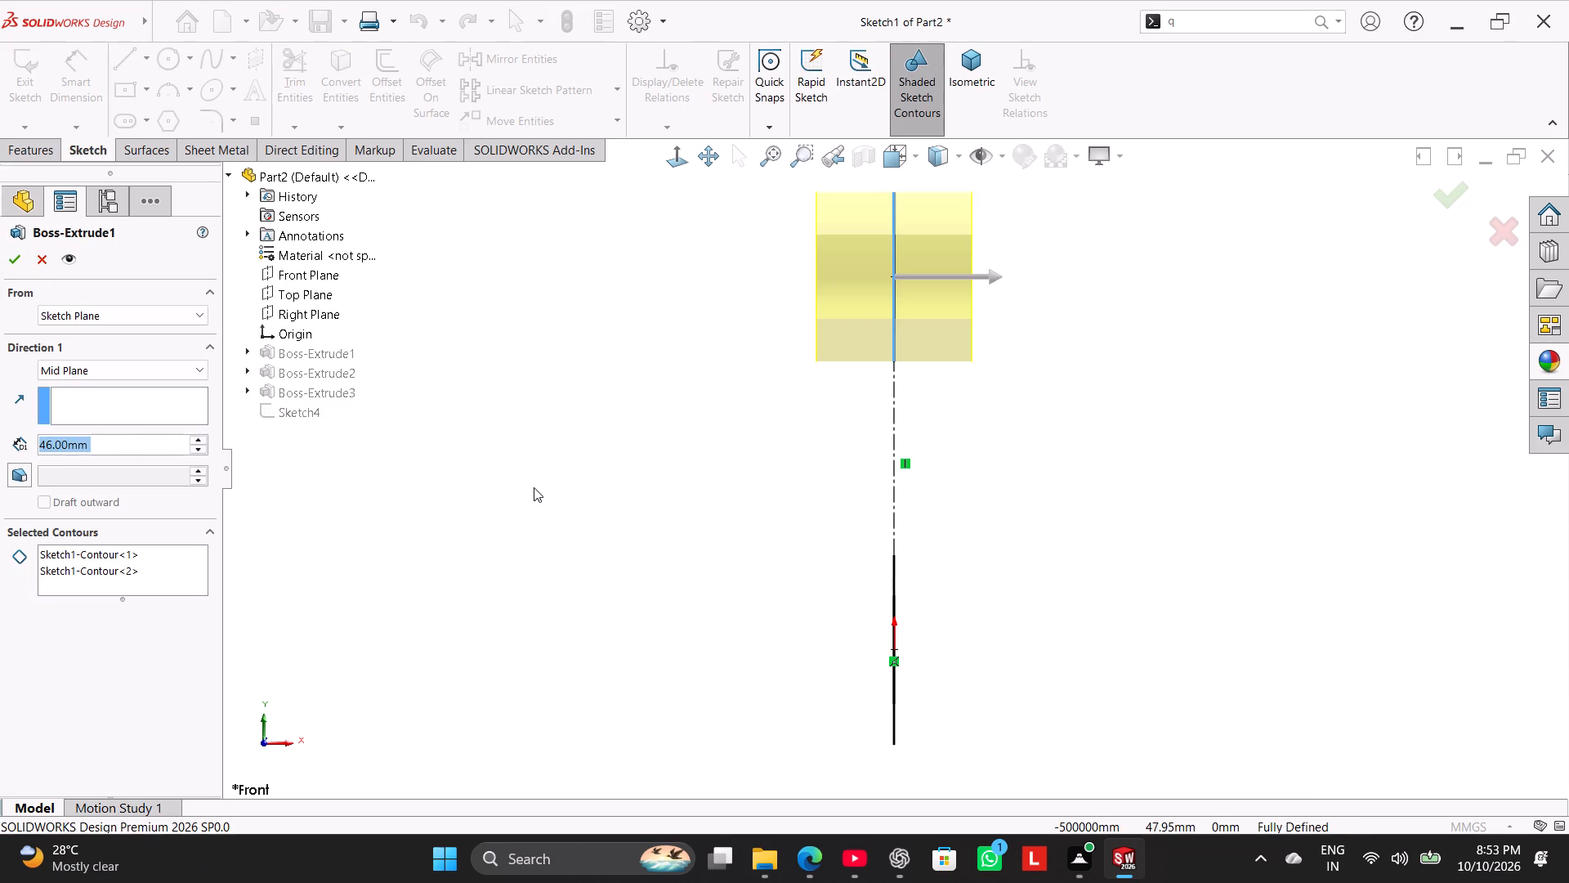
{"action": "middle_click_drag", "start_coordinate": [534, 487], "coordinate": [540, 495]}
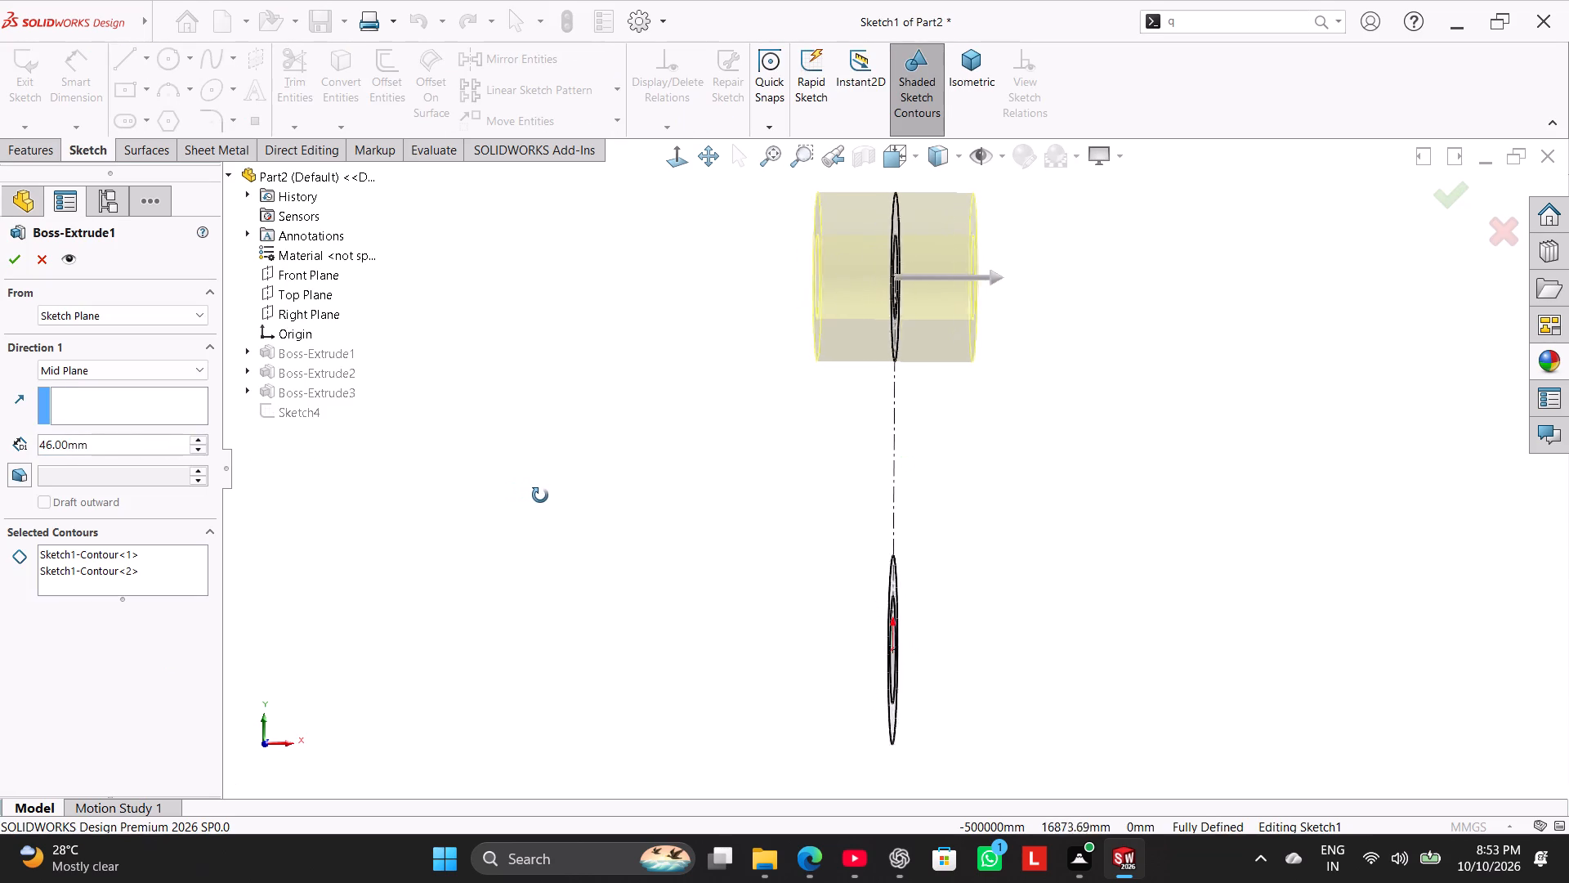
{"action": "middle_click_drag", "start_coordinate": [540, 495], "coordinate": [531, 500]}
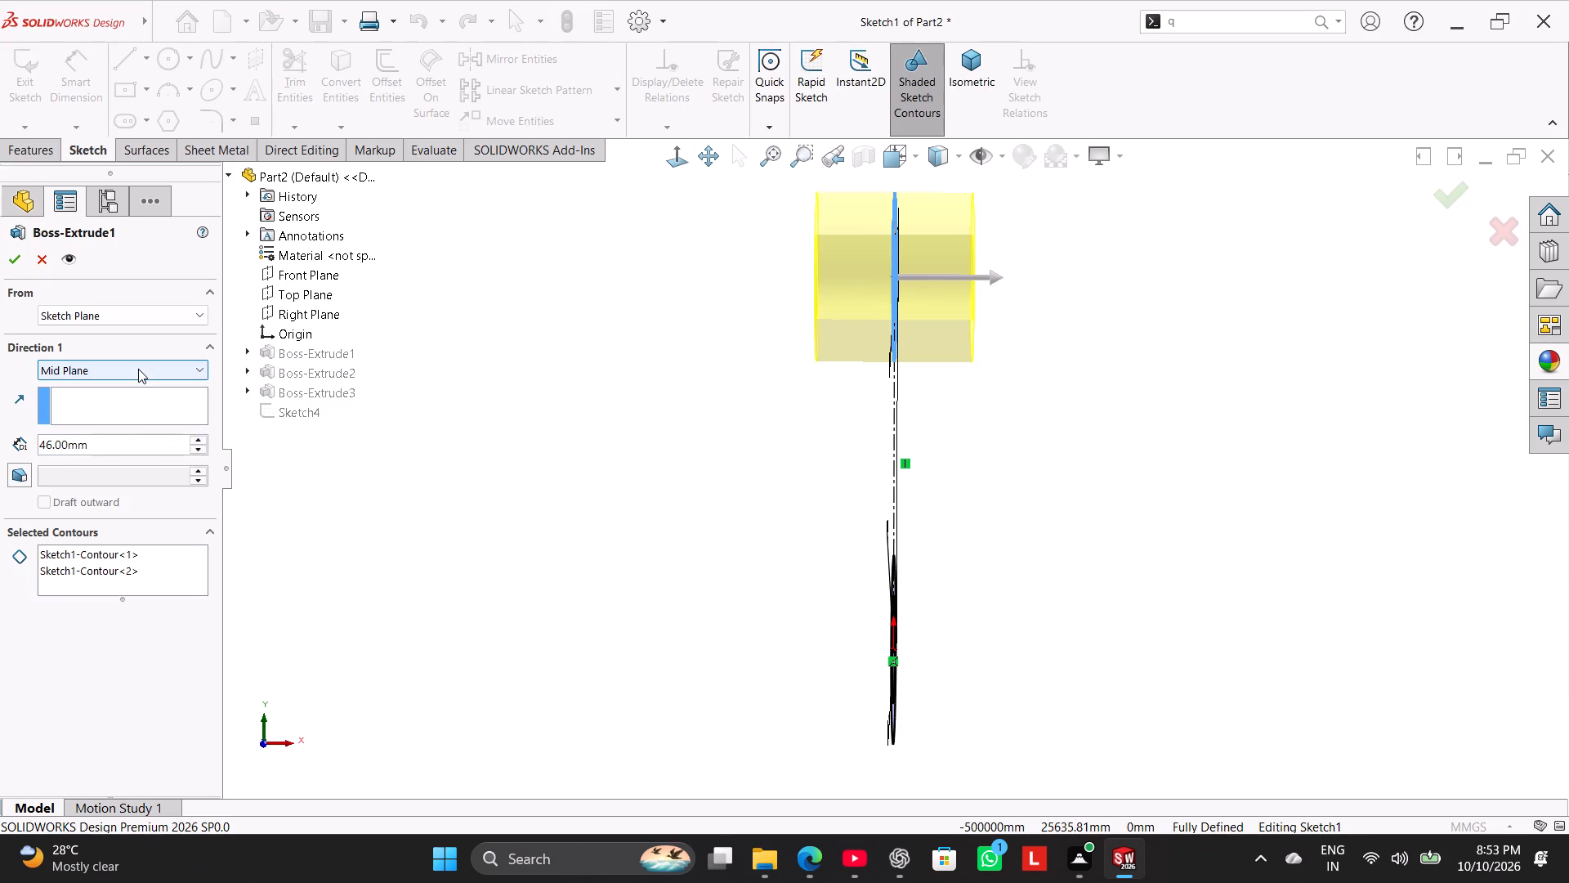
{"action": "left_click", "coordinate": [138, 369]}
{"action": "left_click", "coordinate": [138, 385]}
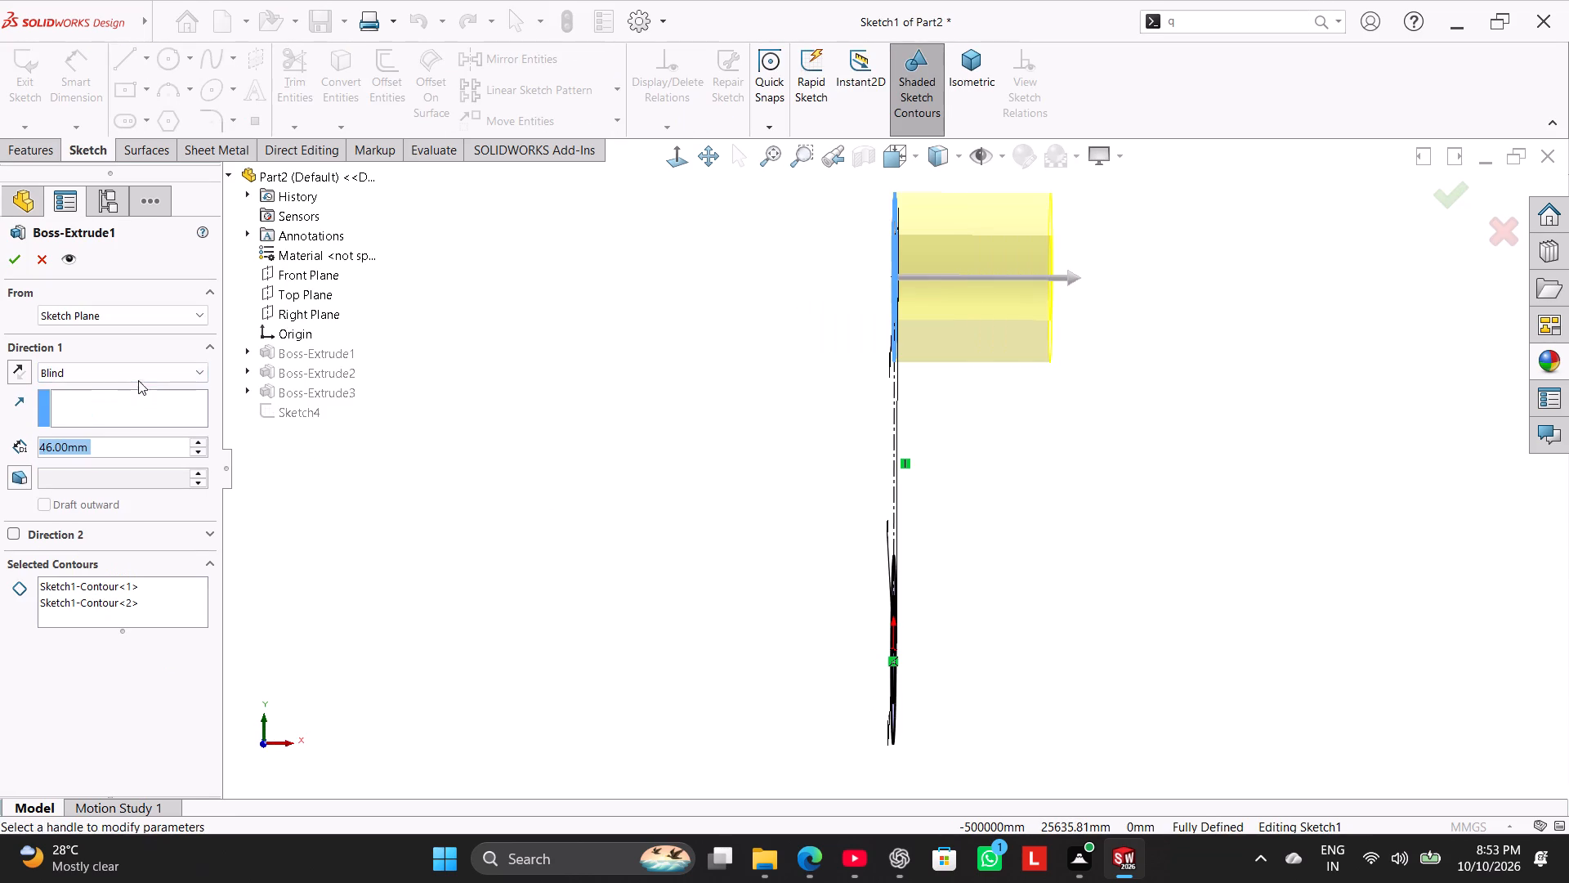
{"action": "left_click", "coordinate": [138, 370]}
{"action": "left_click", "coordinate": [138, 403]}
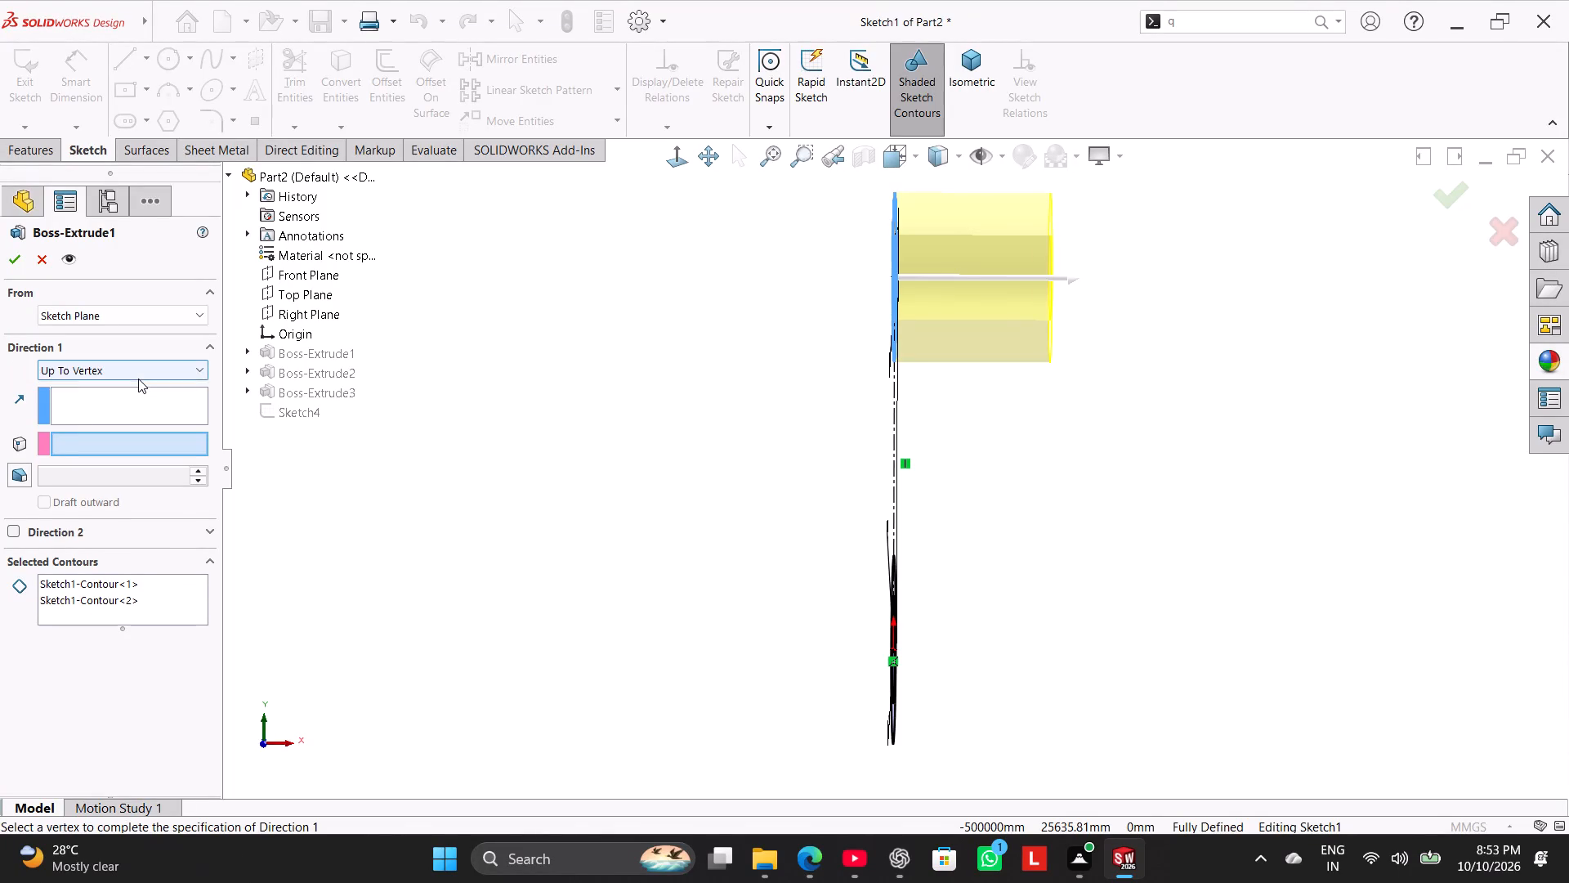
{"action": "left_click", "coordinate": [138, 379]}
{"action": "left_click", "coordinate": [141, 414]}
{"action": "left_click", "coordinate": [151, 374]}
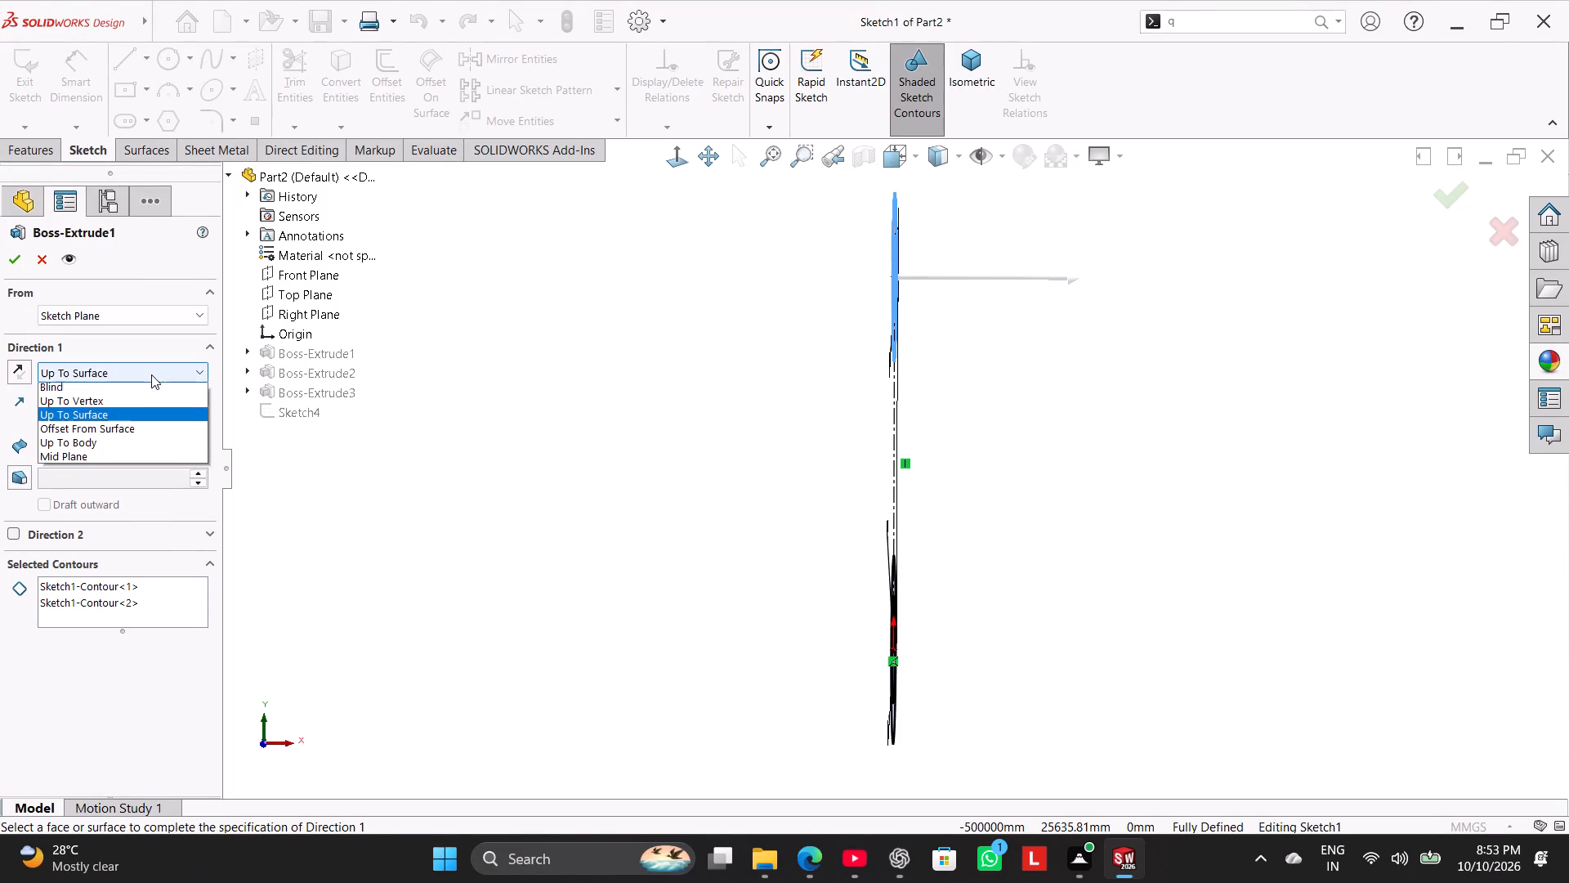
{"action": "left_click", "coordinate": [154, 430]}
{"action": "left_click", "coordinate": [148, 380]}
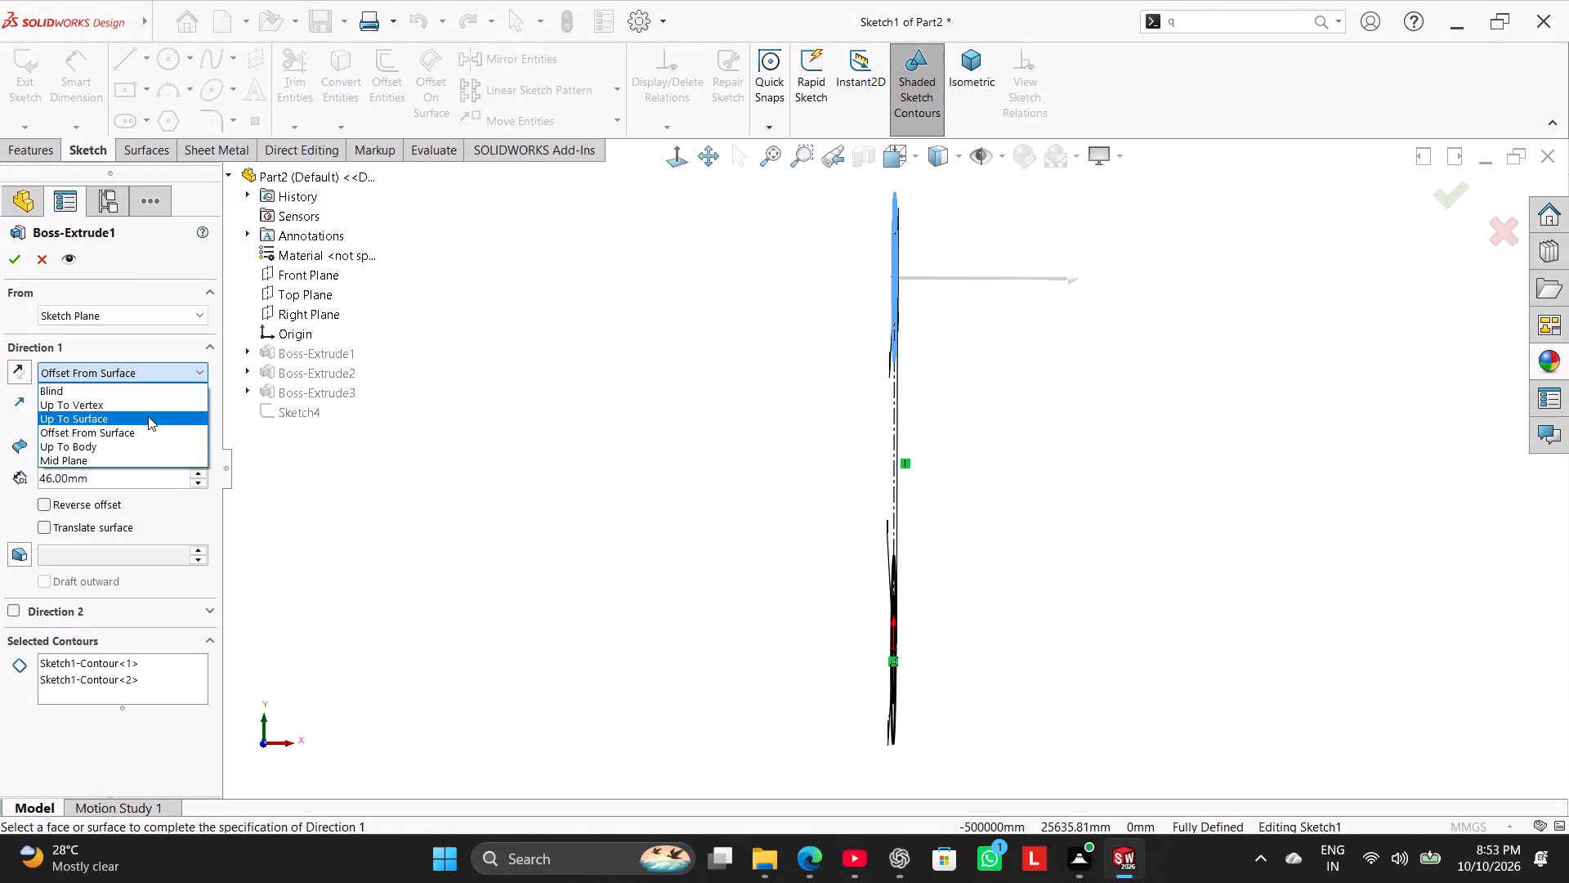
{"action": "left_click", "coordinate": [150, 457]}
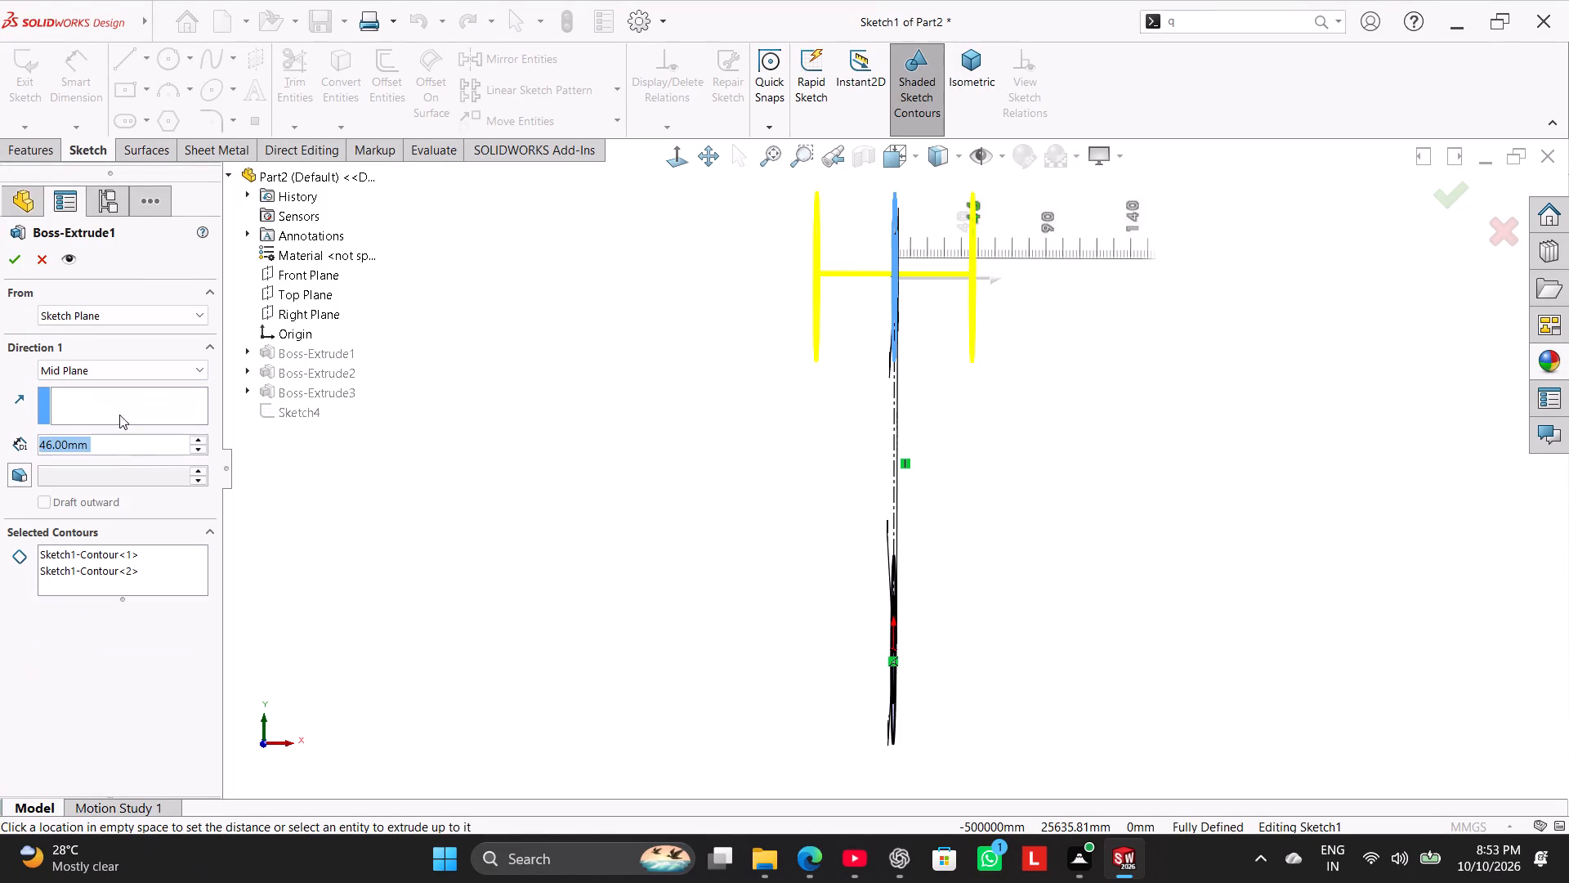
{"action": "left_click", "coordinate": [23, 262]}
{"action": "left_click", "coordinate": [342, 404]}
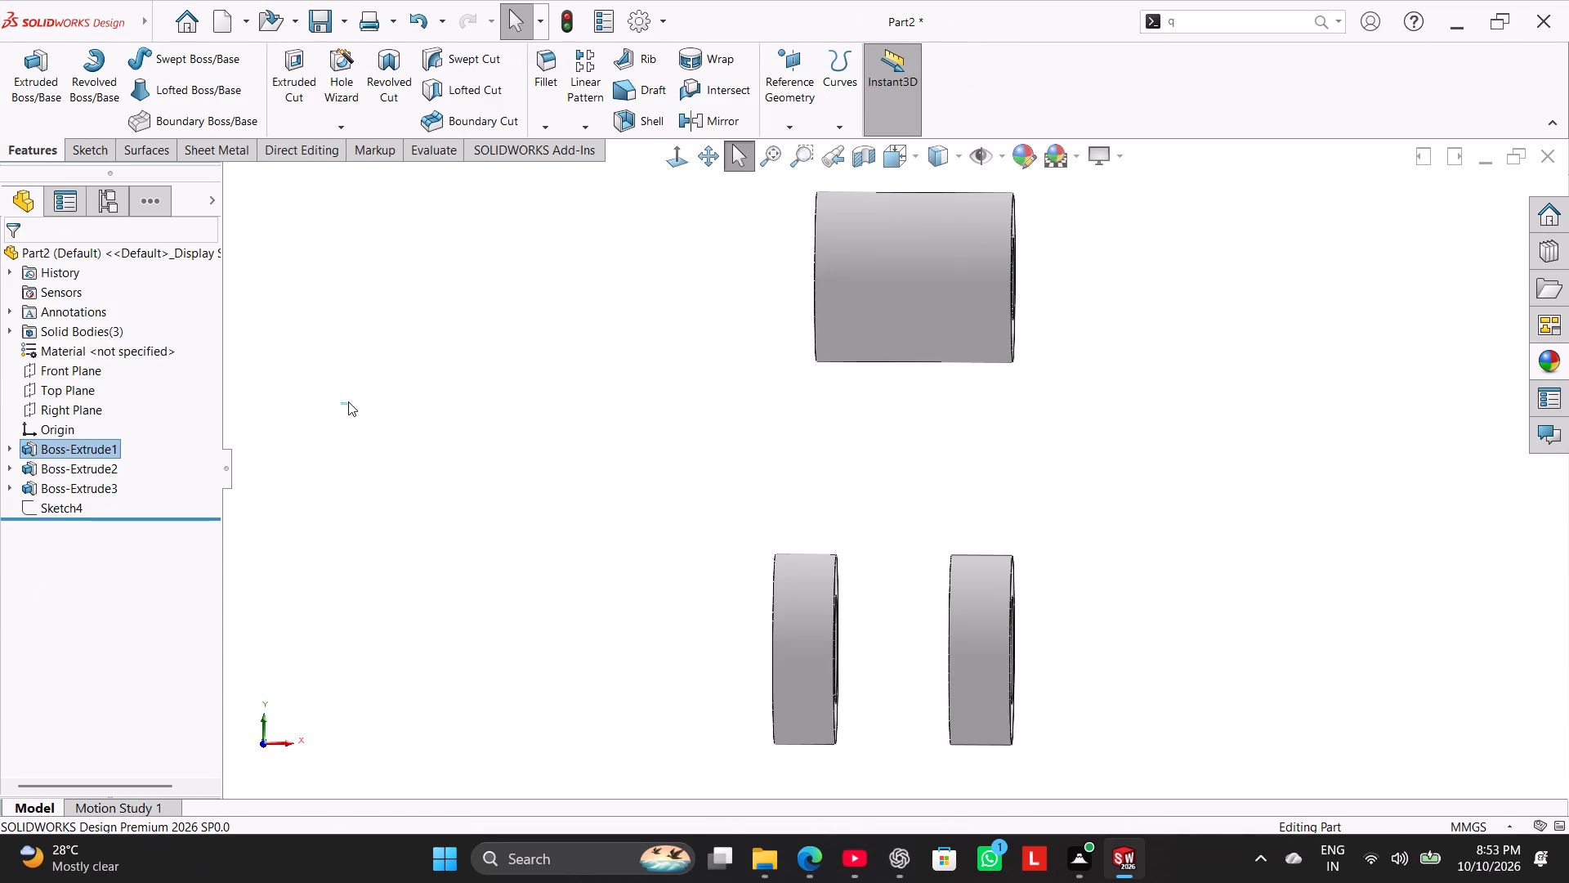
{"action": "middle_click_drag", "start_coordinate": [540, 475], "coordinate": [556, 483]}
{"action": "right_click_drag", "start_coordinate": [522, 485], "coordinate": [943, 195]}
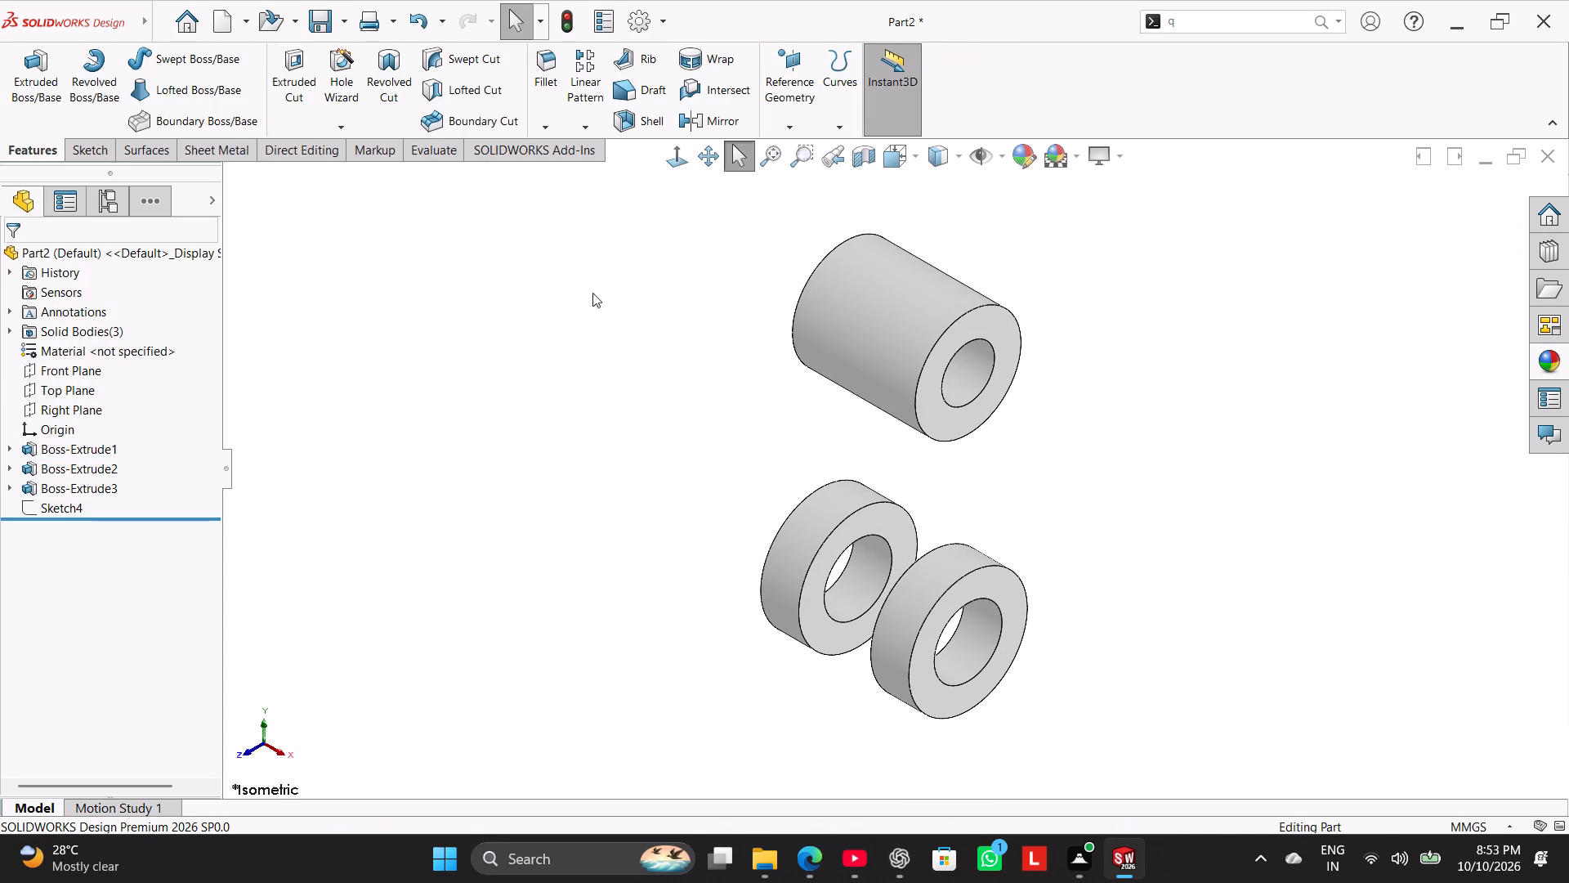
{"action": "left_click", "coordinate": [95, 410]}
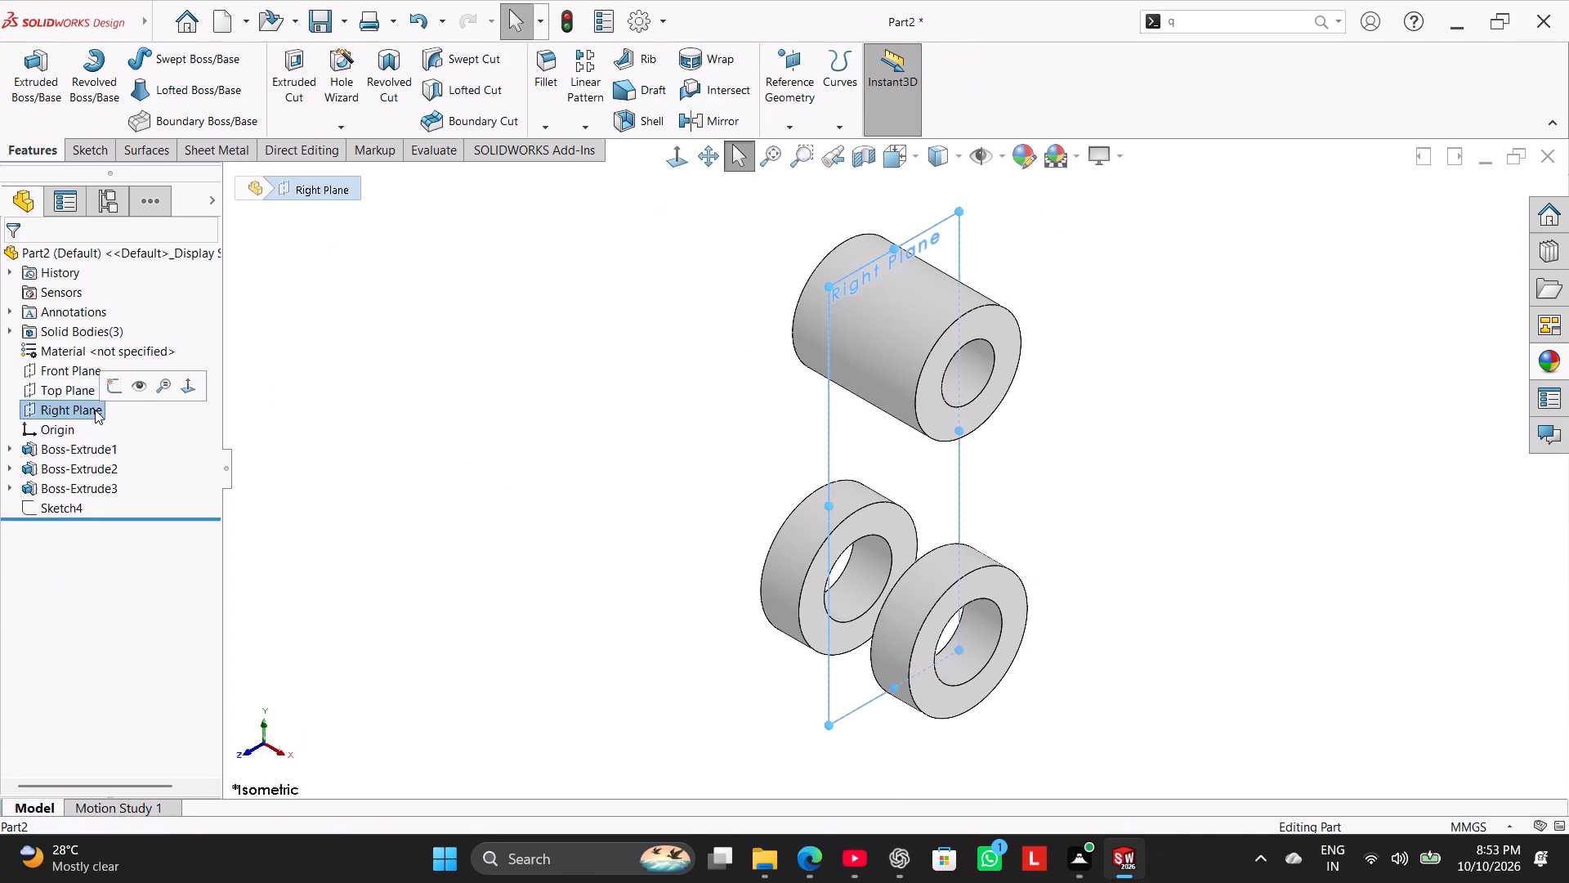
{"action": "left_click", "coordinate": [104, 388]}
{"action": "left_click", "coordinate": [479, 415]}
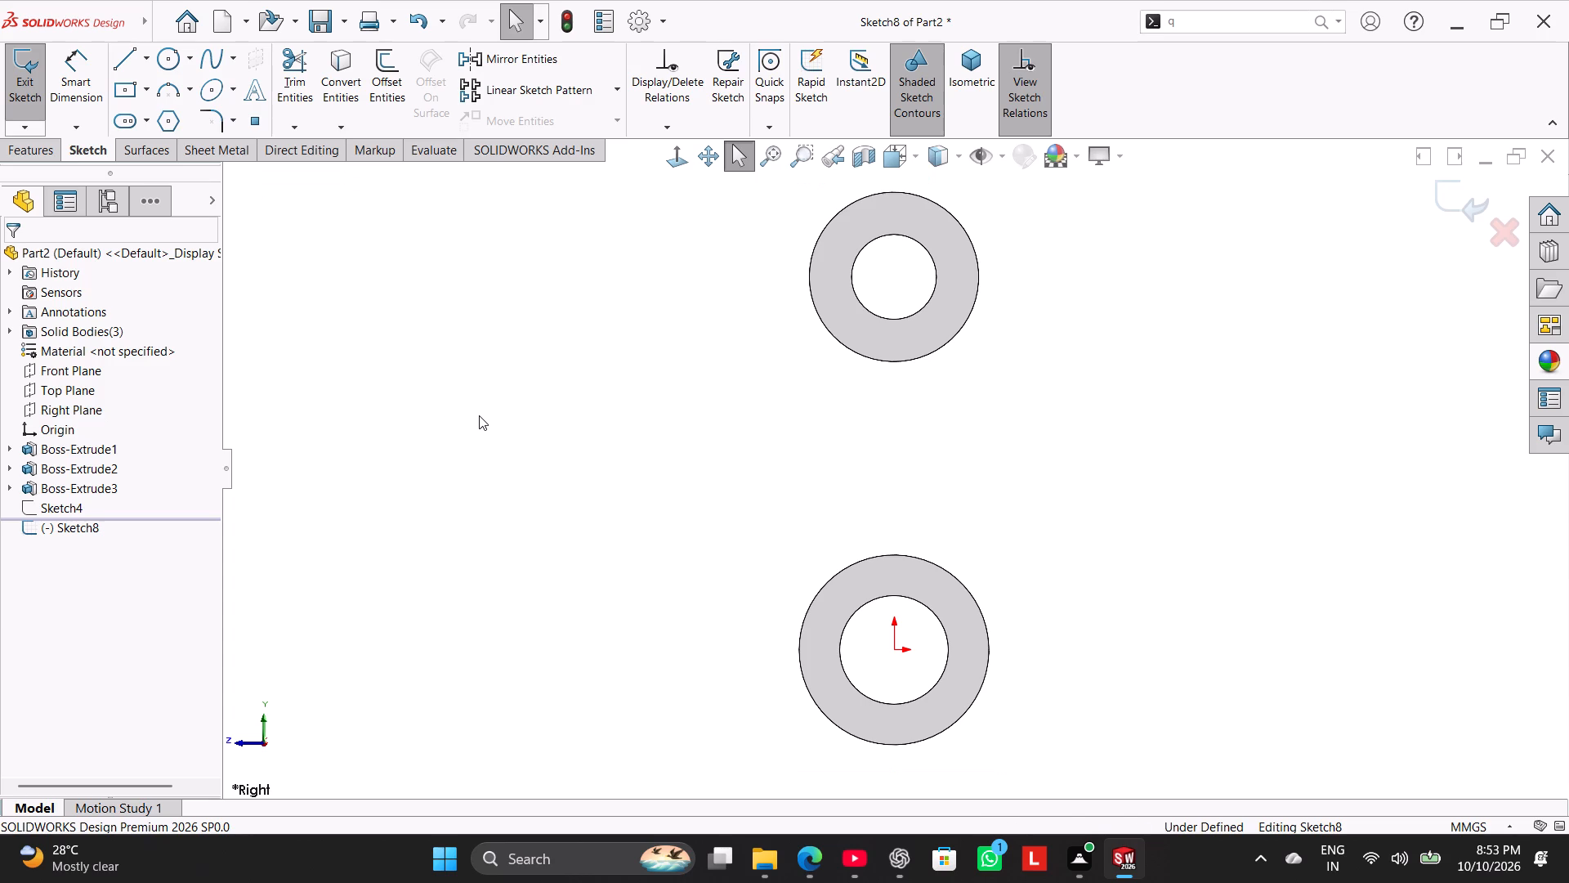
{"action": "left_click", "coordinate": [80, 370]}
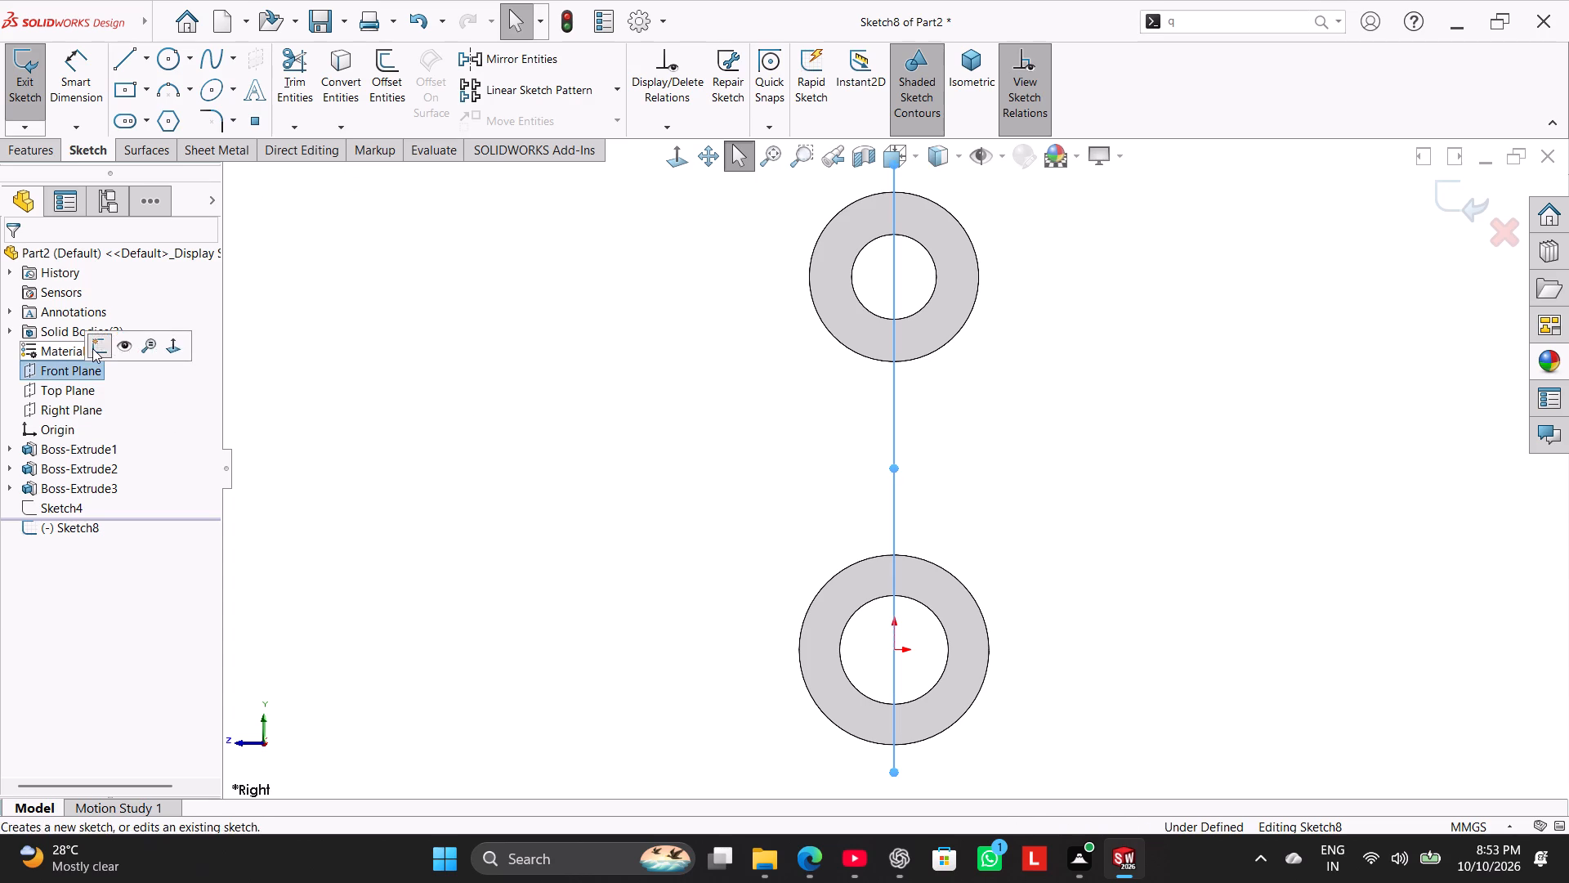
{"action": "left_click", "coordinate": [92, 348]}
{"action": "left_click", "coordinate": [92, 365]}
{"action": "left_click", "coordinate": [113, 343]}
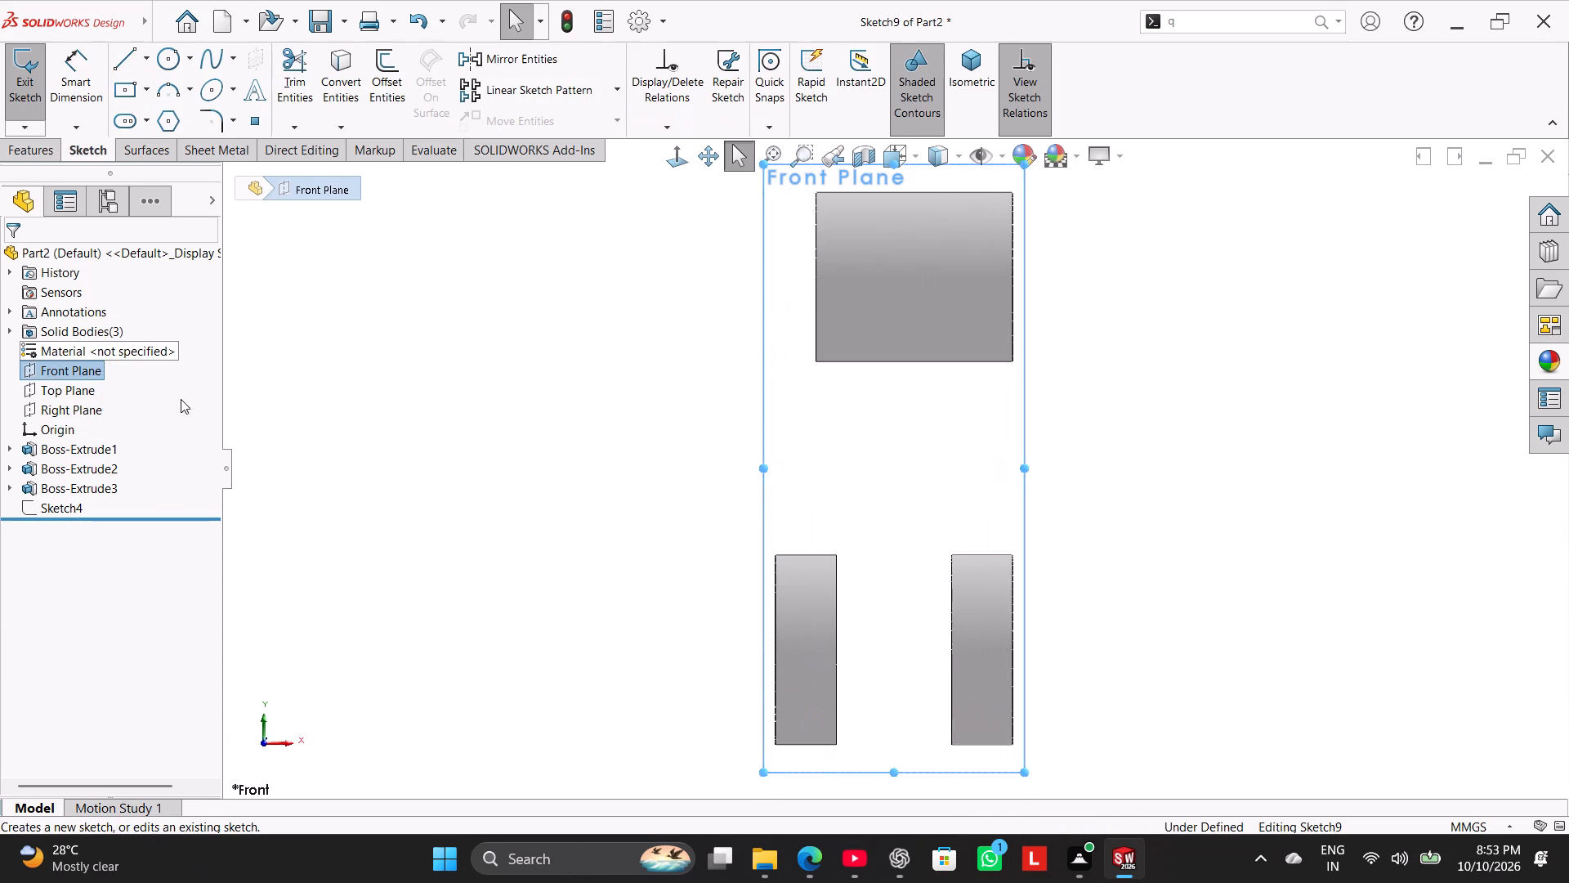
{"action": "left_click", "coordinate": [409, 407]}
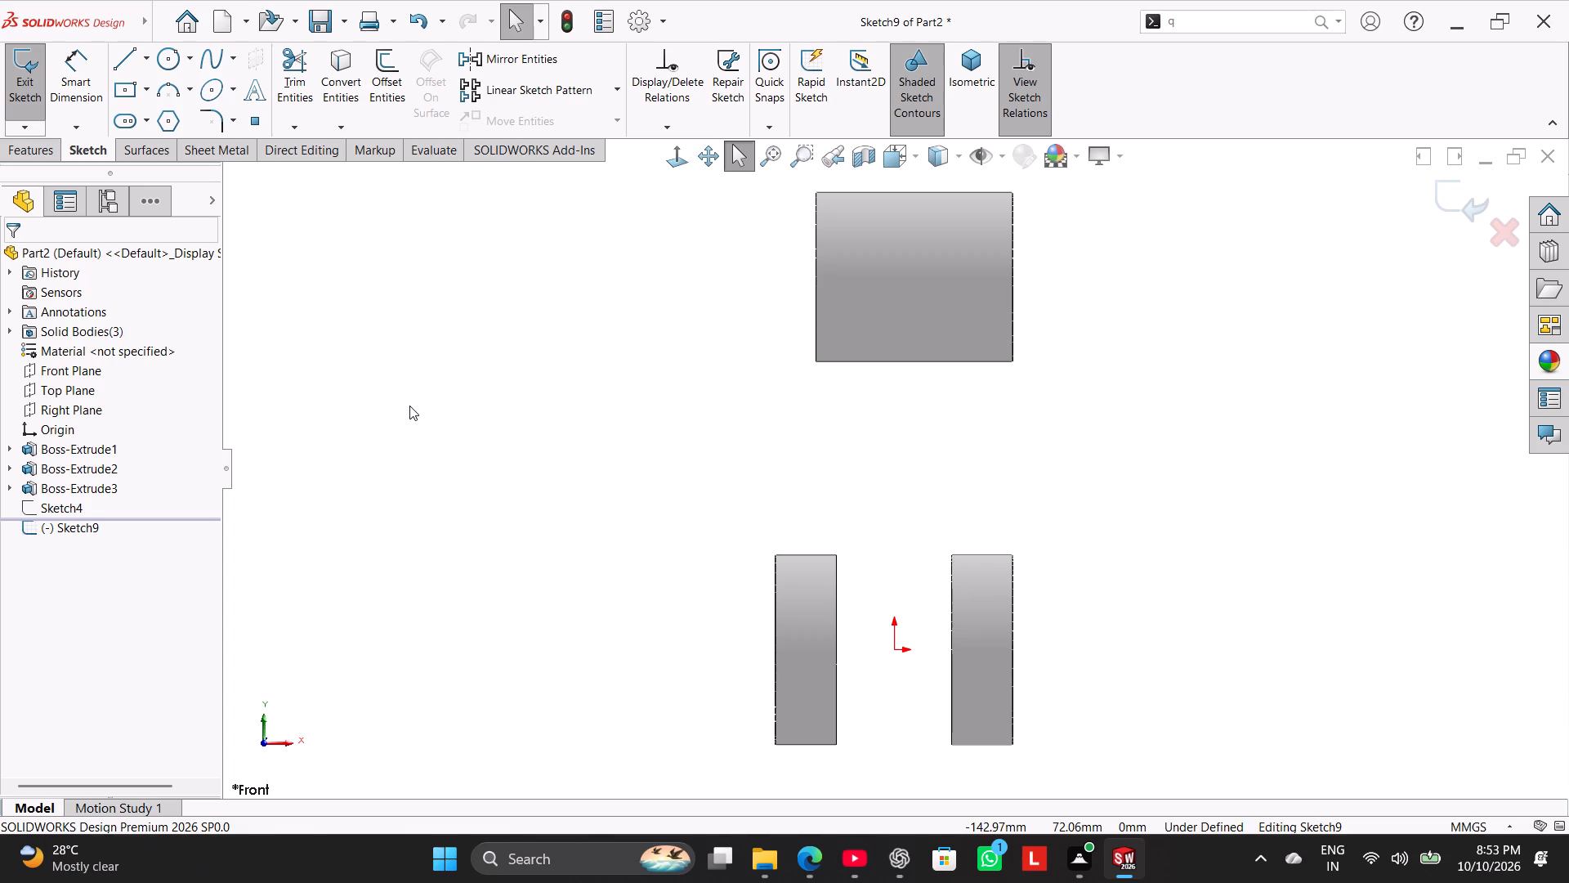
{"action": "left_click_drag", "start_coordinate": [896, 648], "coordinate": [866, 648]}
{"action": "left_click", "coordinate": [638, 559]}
Close the Part2 document without saving its changes.
{"action": "left_click", "coordinate": [1548, 160]}
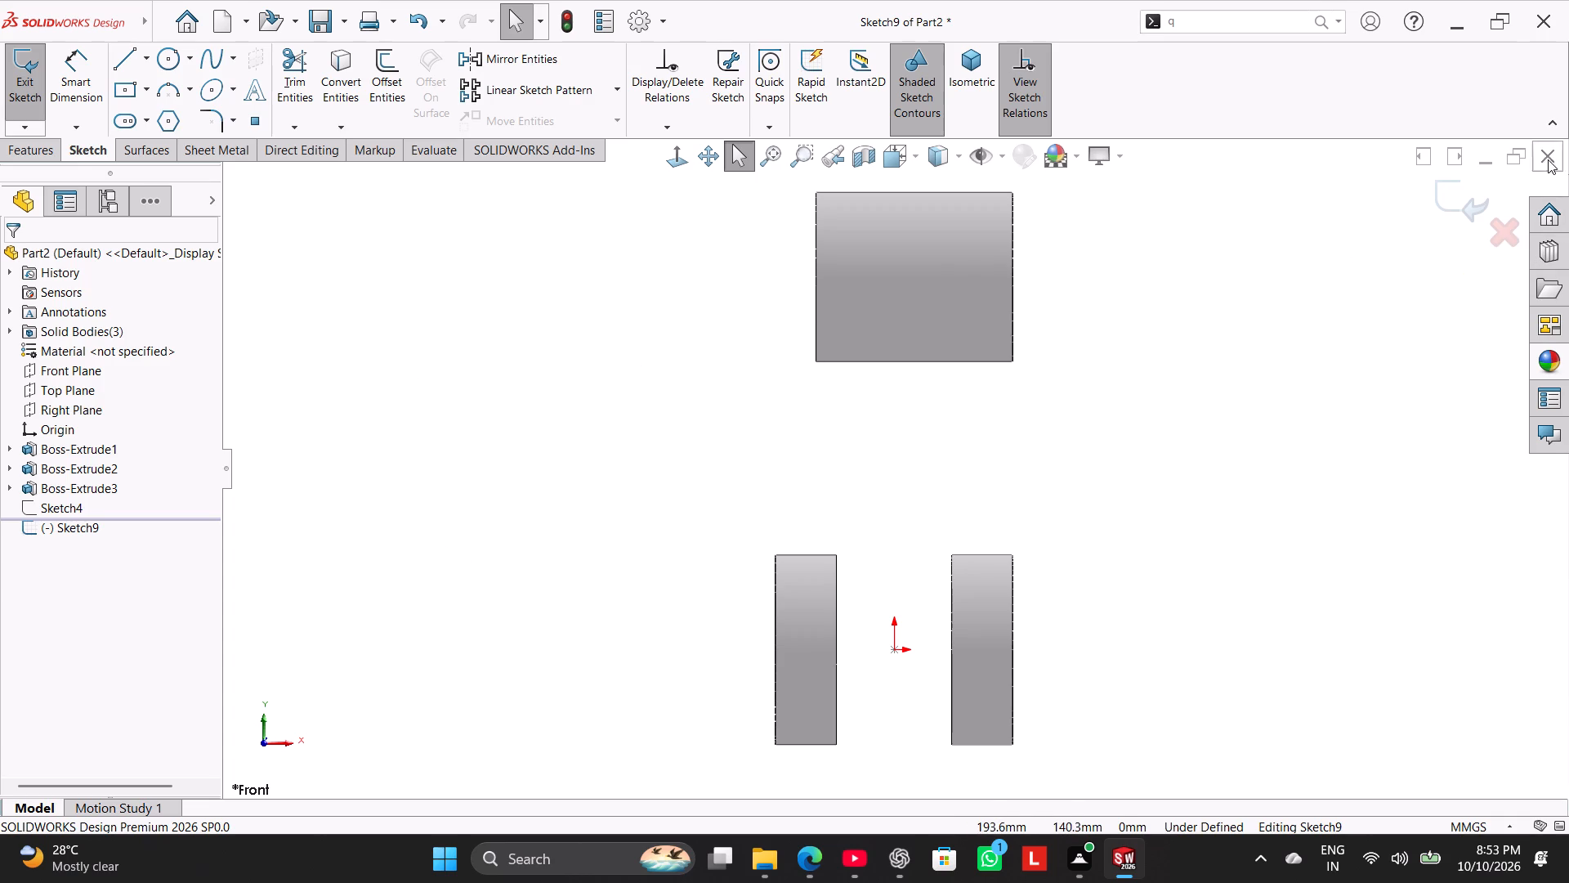
{"action": "left_click", "coordinate": [869, 442]}
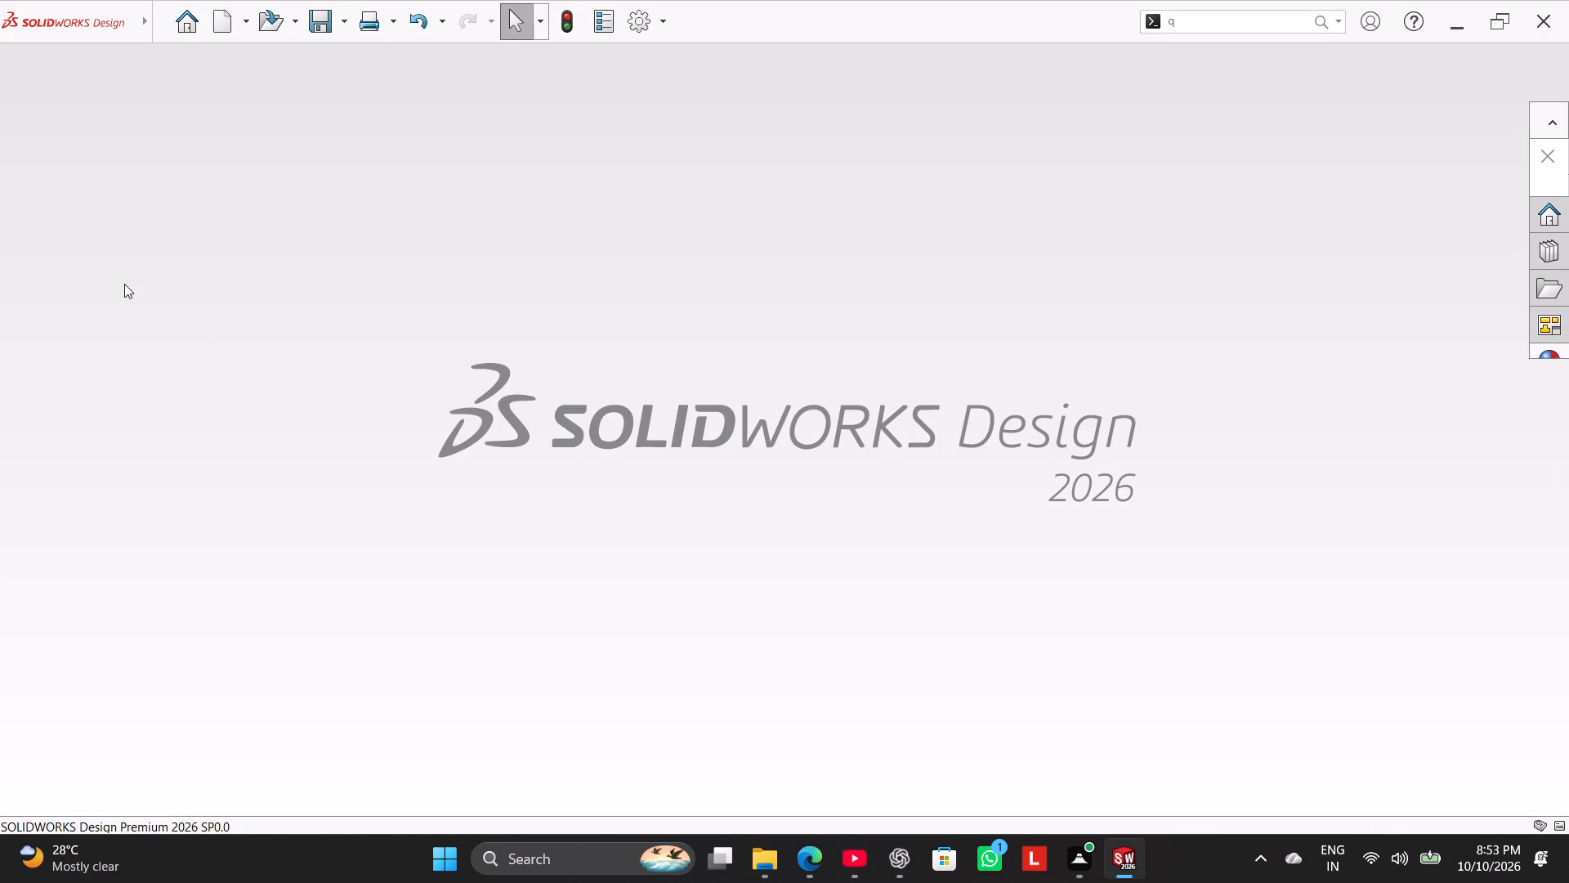
Create a new part document and start a sketch on its Right Plane.
{"action": "left_click", "coordinate": [221, 30]}
{"action": "left_click_drag", "start_coordinate": [409, 399], "coordinate": [427, 420]}
{"action": "left_click", "coordinate": [667, 652]}
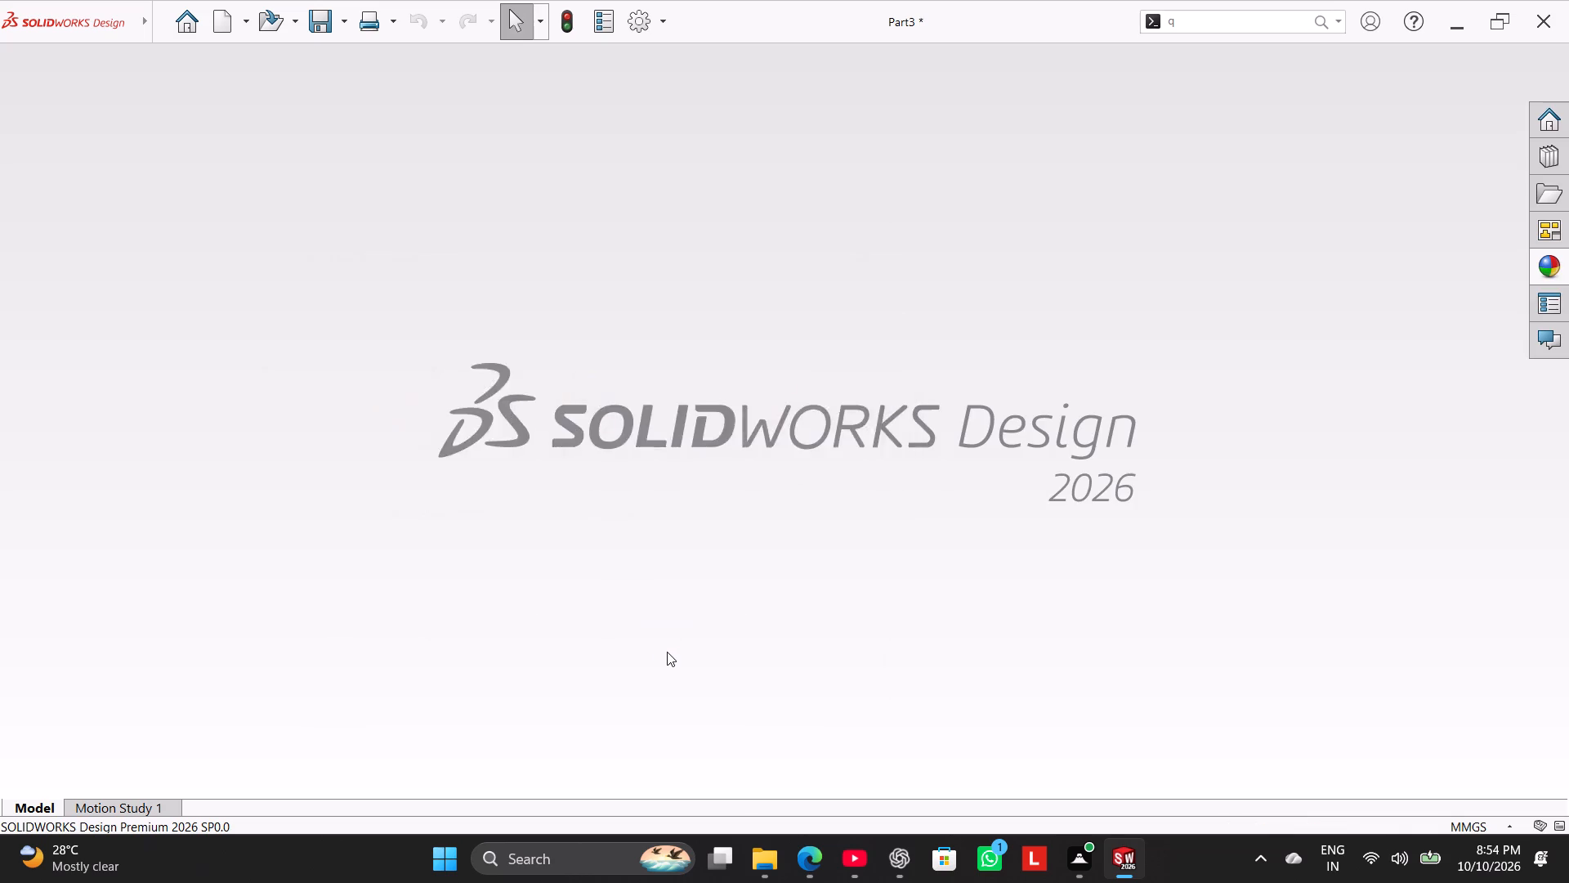
{"action": "left_click", "coordinate": [95, 392]}
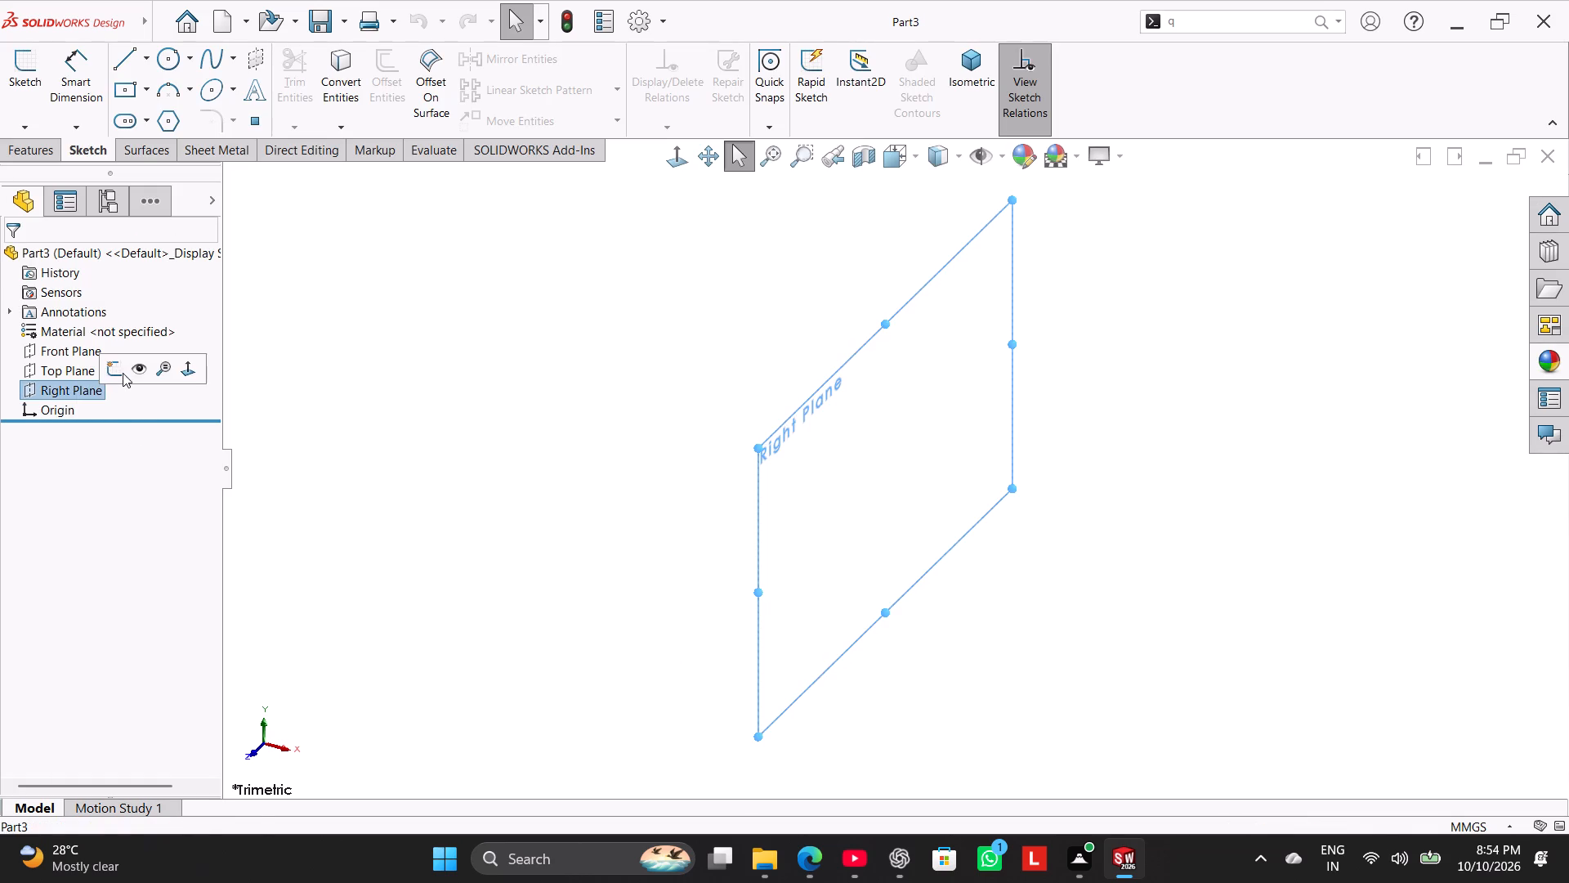
{"action": "left_click", "coordinate": [123, 373]}
{"action": "left_click", "coordinate": [360, 347]}
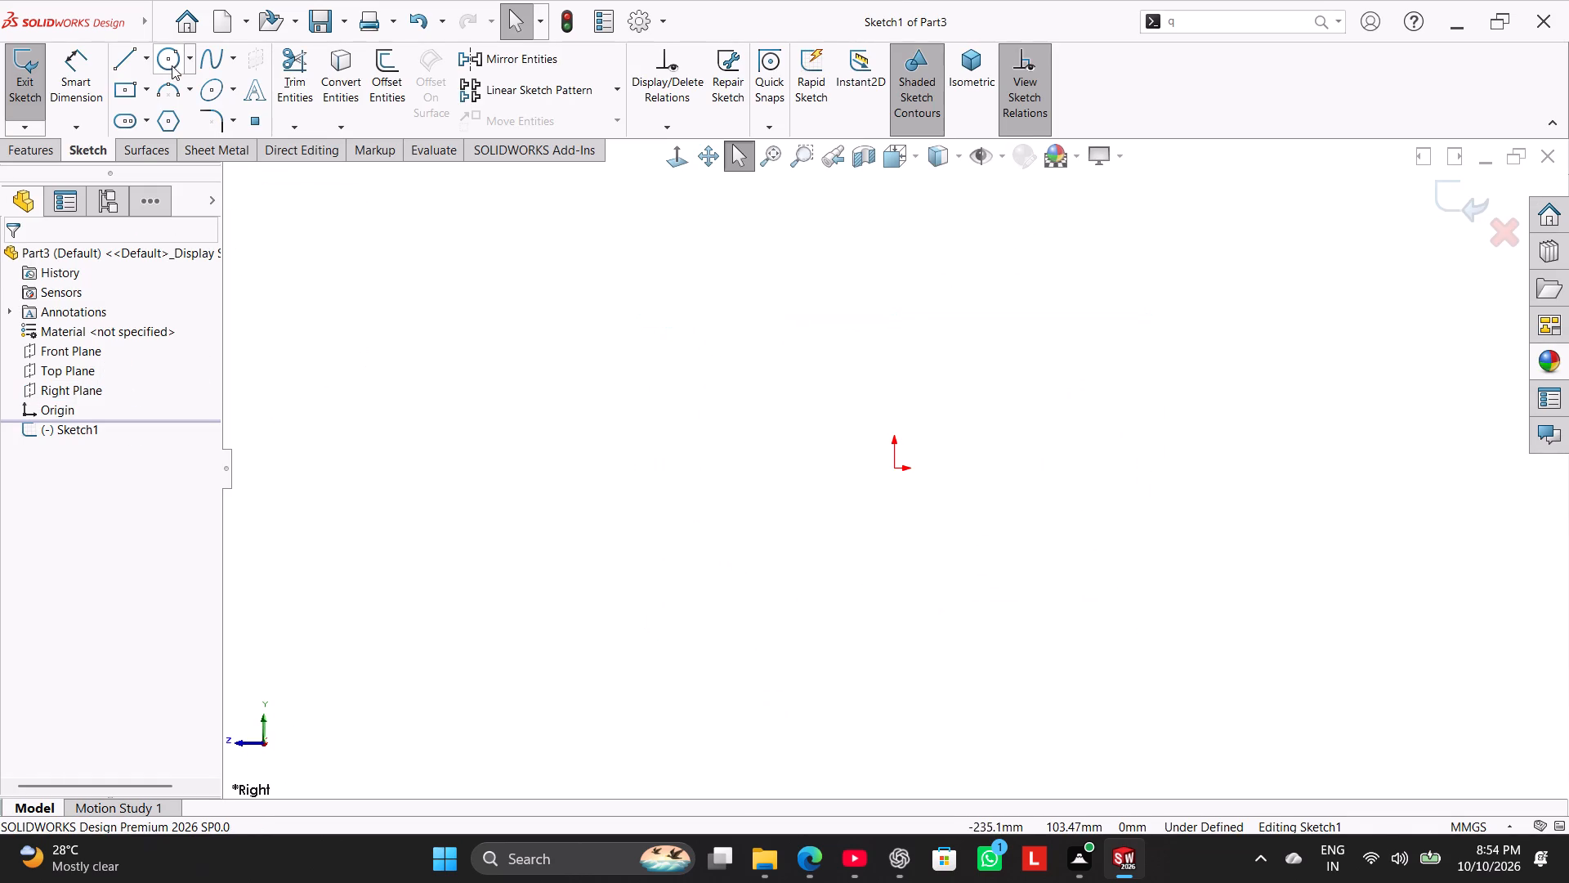
Sketch two concentric circles centred on the origin, the outer one with a radius of about 39 mm and the other inside it.
{"action": "left_click", "coordinate": [164, 52]}
{"action": "left_click", "coordinate": [892, 469]}
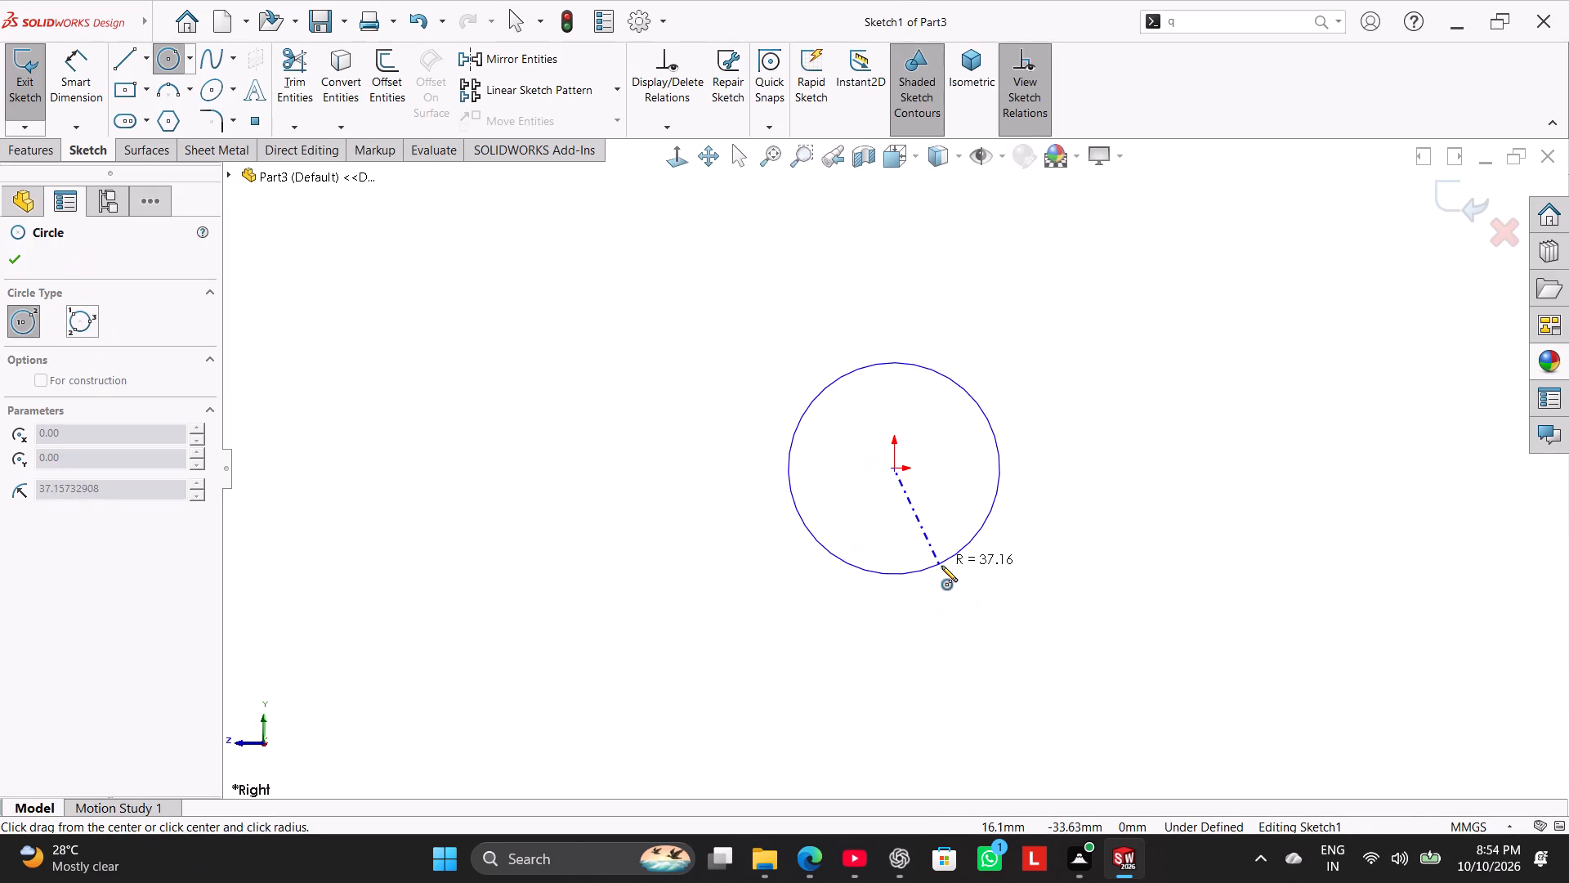
{"action": "left_click", "coordinate": [945, 567]}
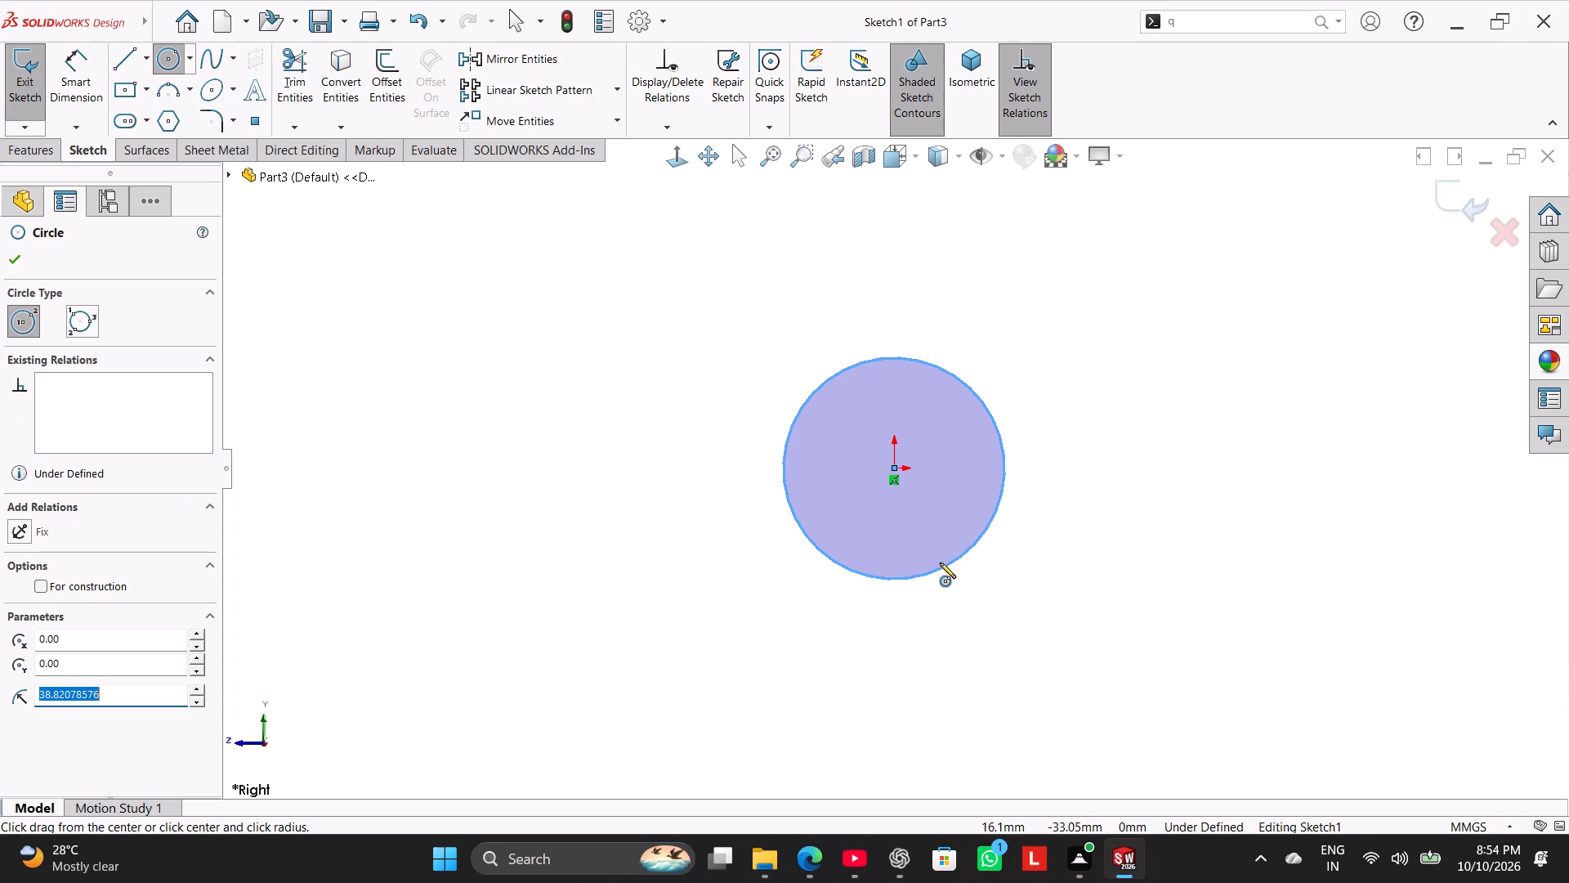
{"action": "left_click", "coordinate": [950, 571]}
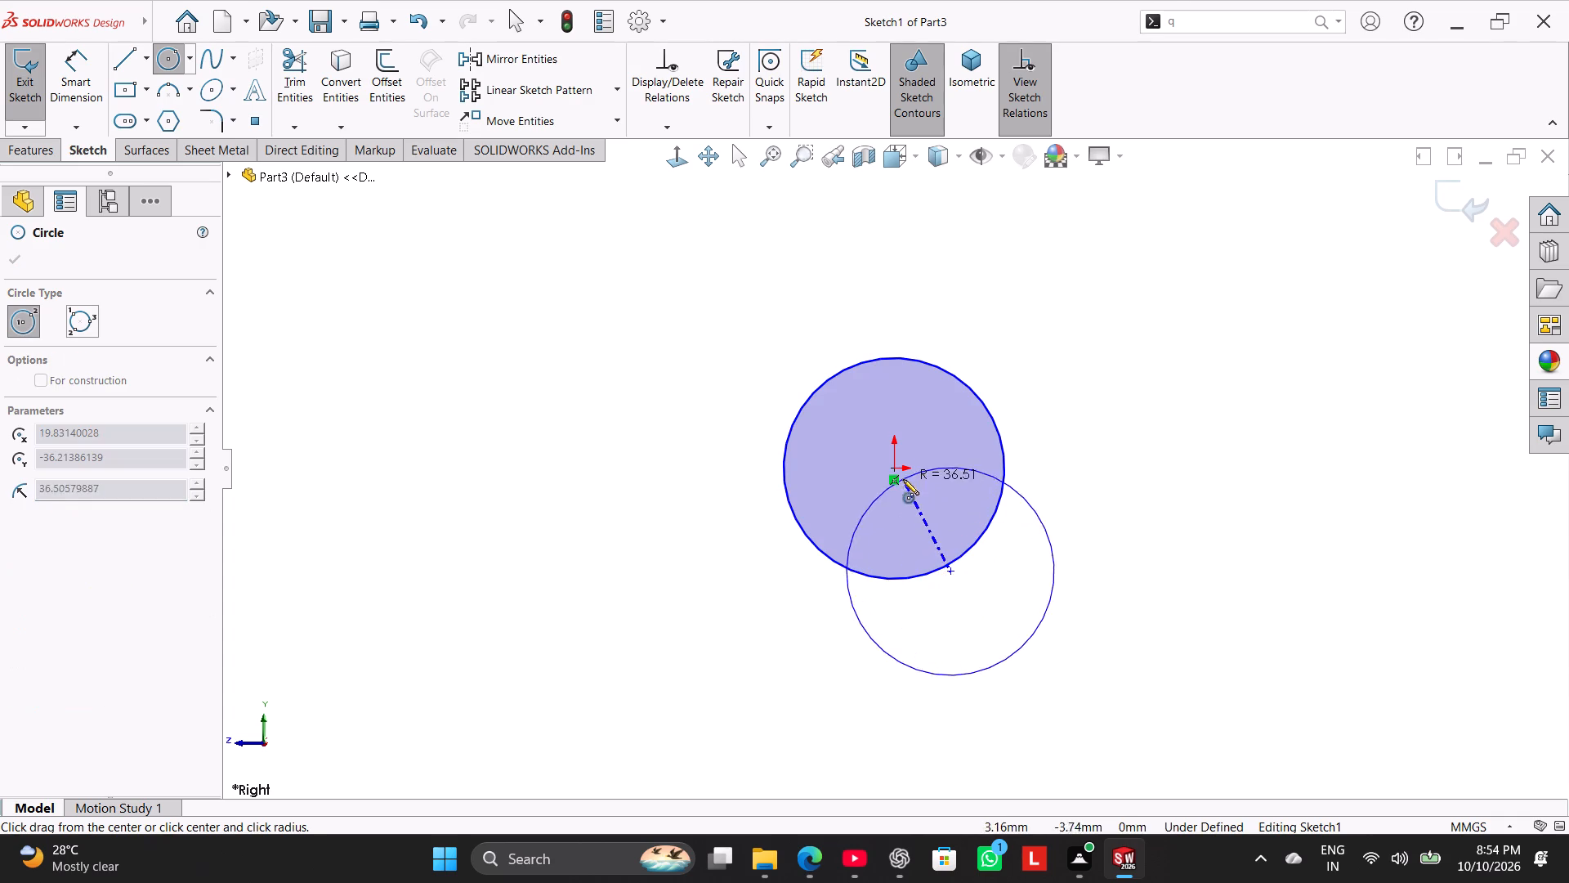
{"action": "right_click", "coordinate": [1053, 555]}
{"action": "left_click", "coordinate": [1085, 562]}
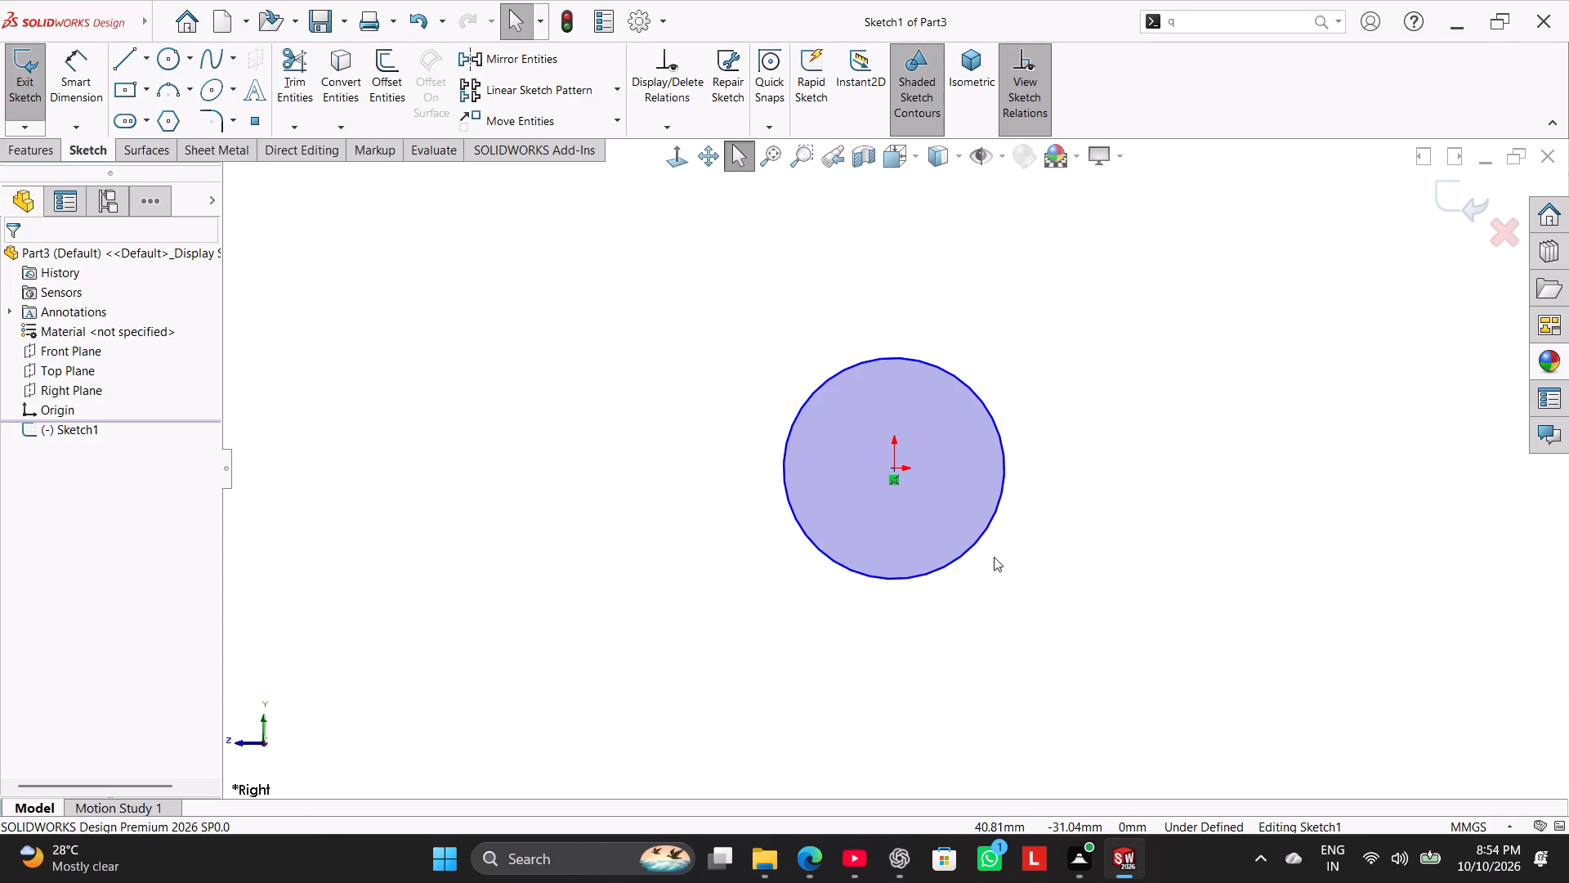
{"action": "left_click", "coordinate": [76, 82]}
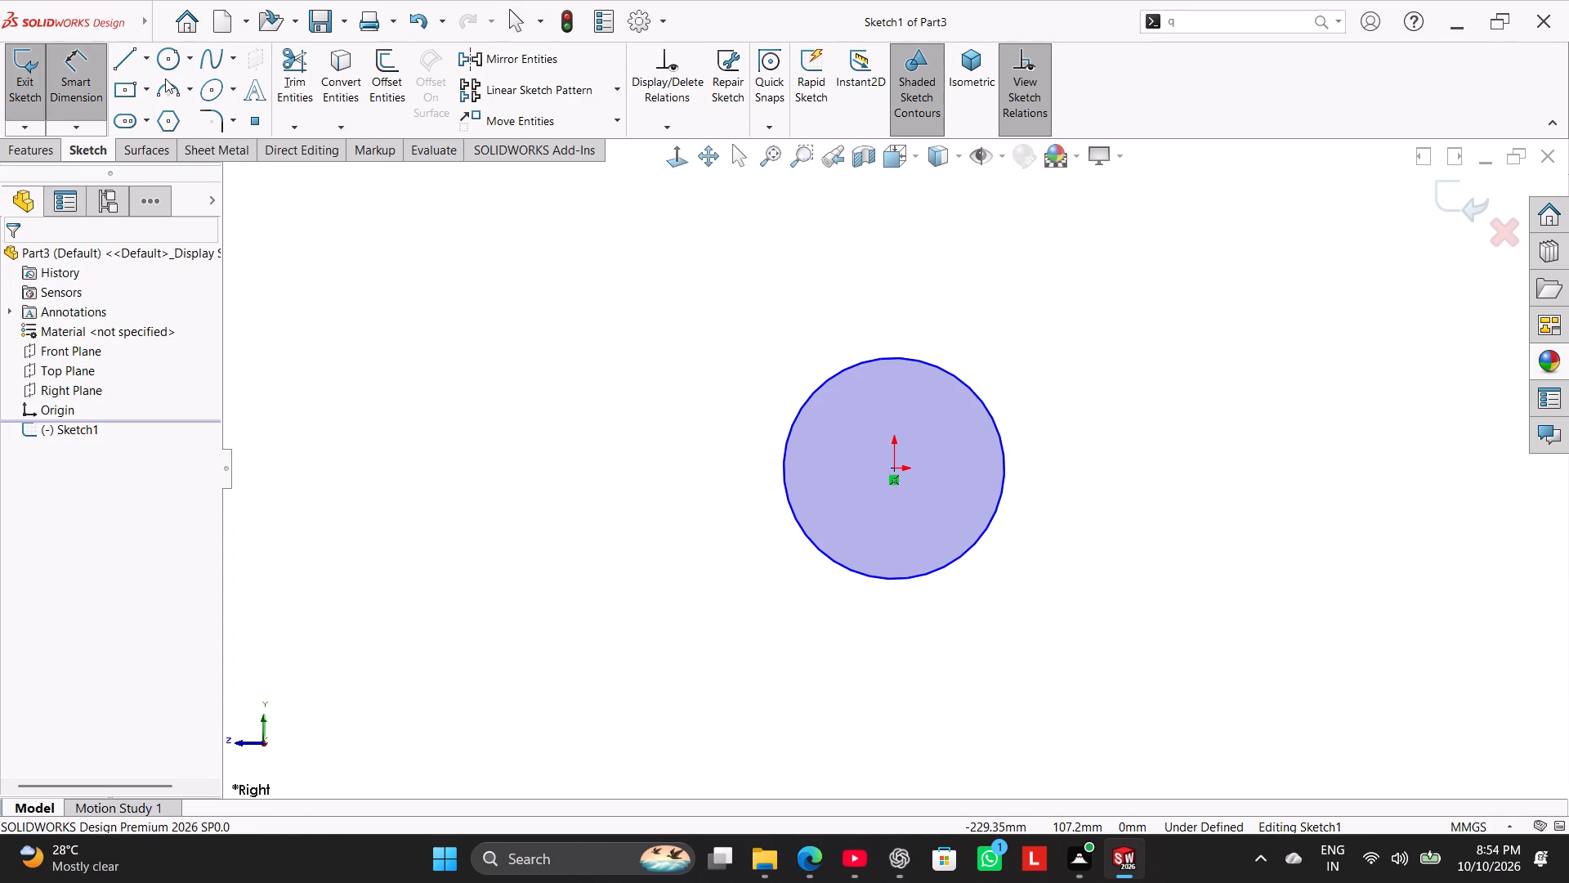
{"action": "left_click", "coordinate": [164, 53]}
{"action": "left_click", "coordinate": [897, 468]}
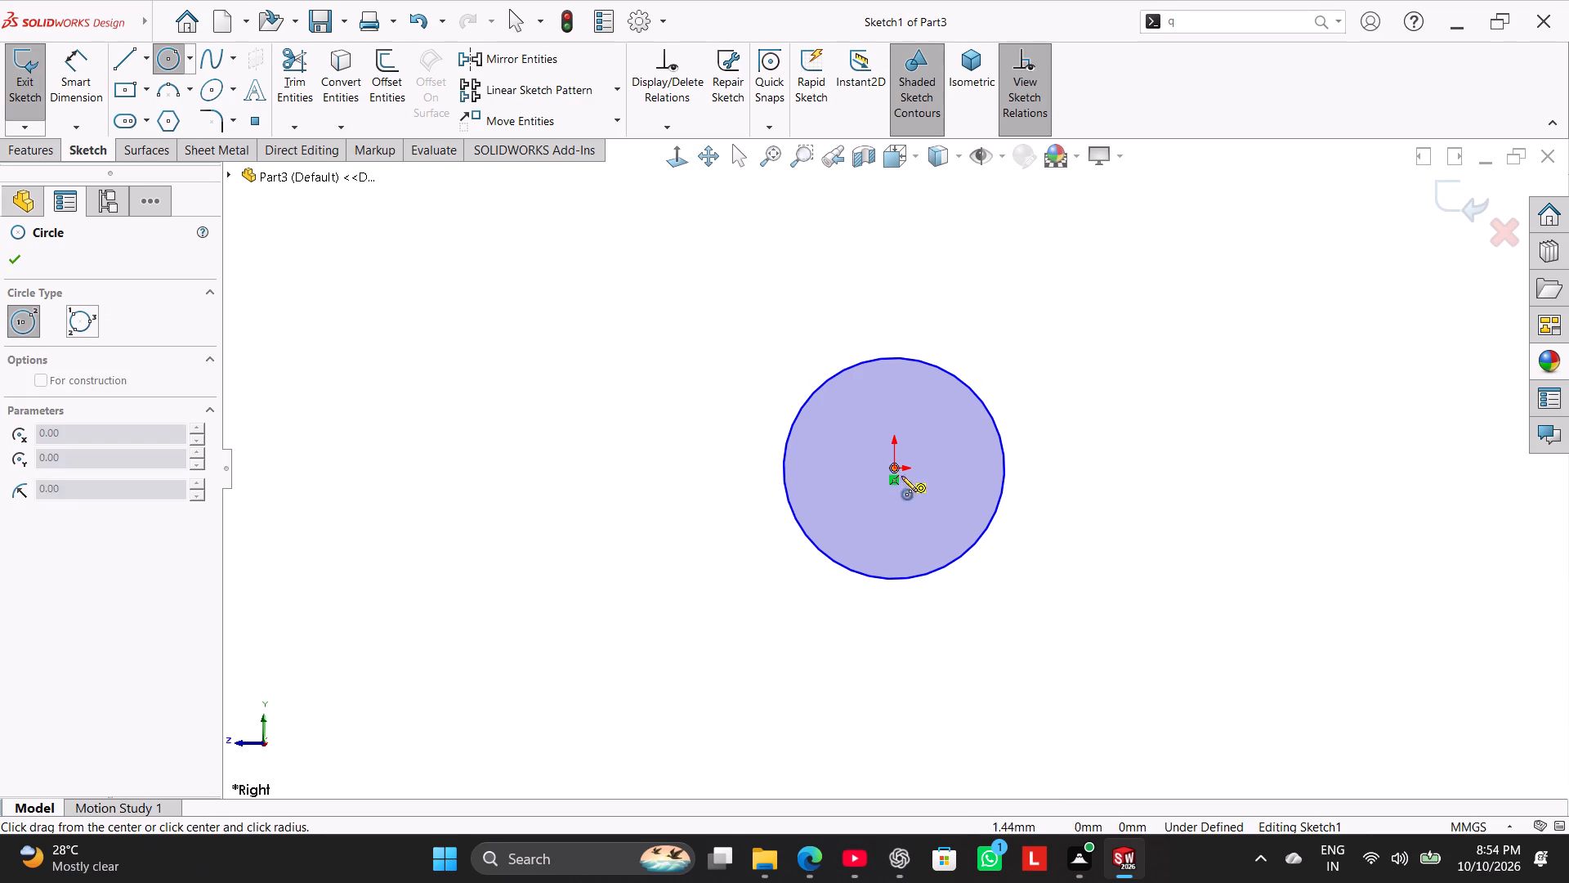
{"action": "left_click", "coordinate": [948, 527]}
{"action": "right_click", "coordinate": [540, 410]}
{"action": "left_click", "coordinate": [570, 424]}
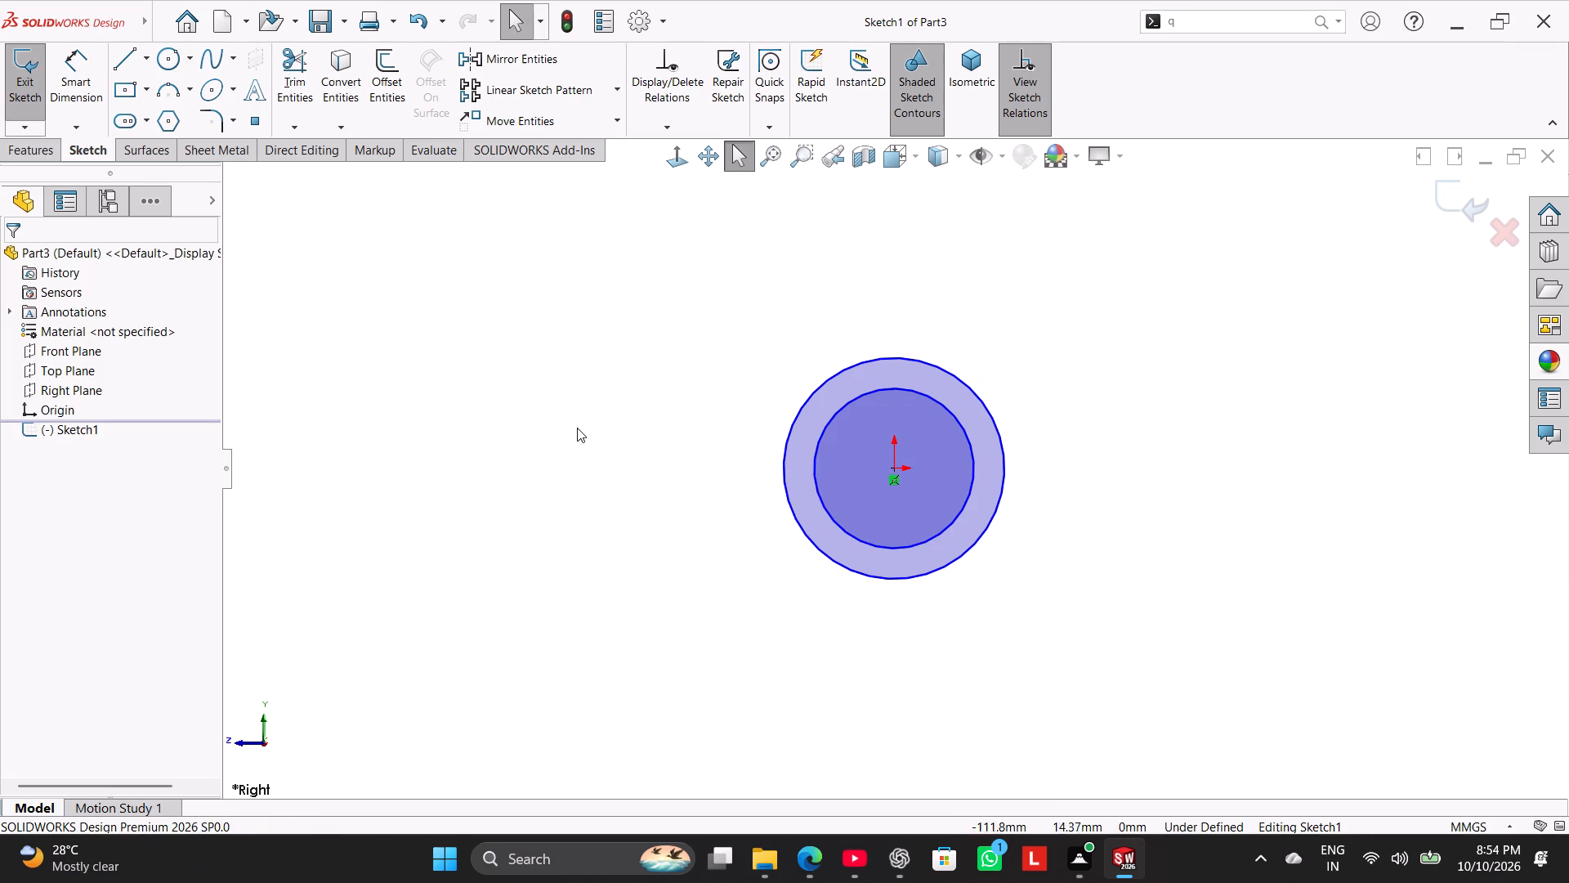
Sketch a second pair of concentric circles centred about 168 mm above the origin, slightly off its vertical.
{"action": "scroll", "coordinate": [590, 374], "scroll_direction": "up", "scroll_amount": 2}
{"action": "scroll", "coordinate": [829, 274], "scroll_direction": "up", "scroll_amount": 1}
{"action": "scroll", "coordinate": [933, 263], "scroll_direction": "down", "scroll_amount": 1}
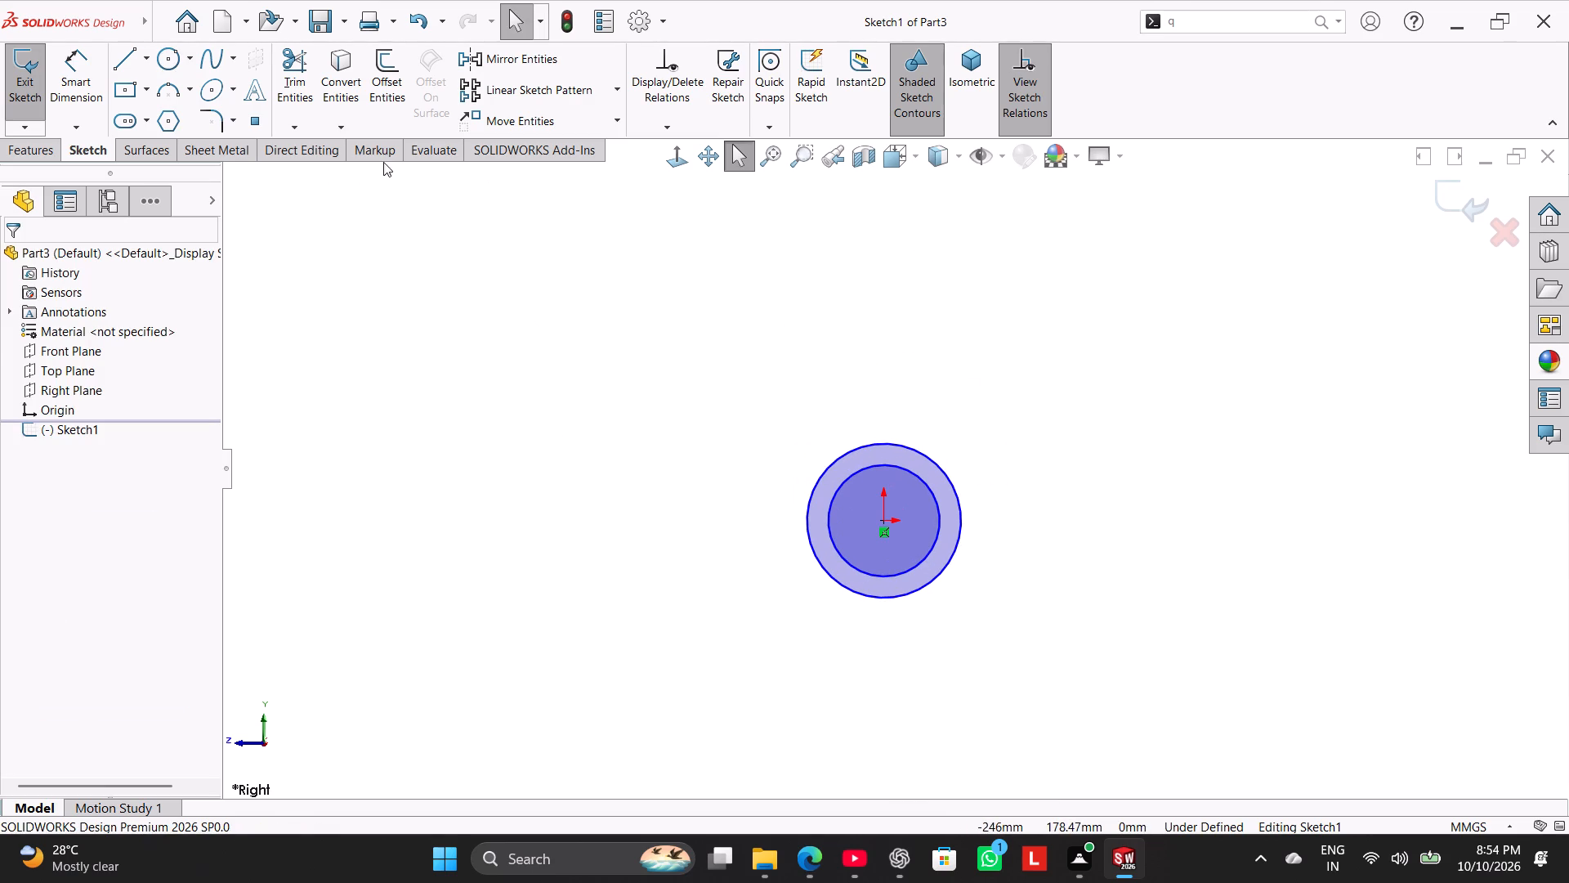
{"action": "left_click", "coordinate": [148, 63]}
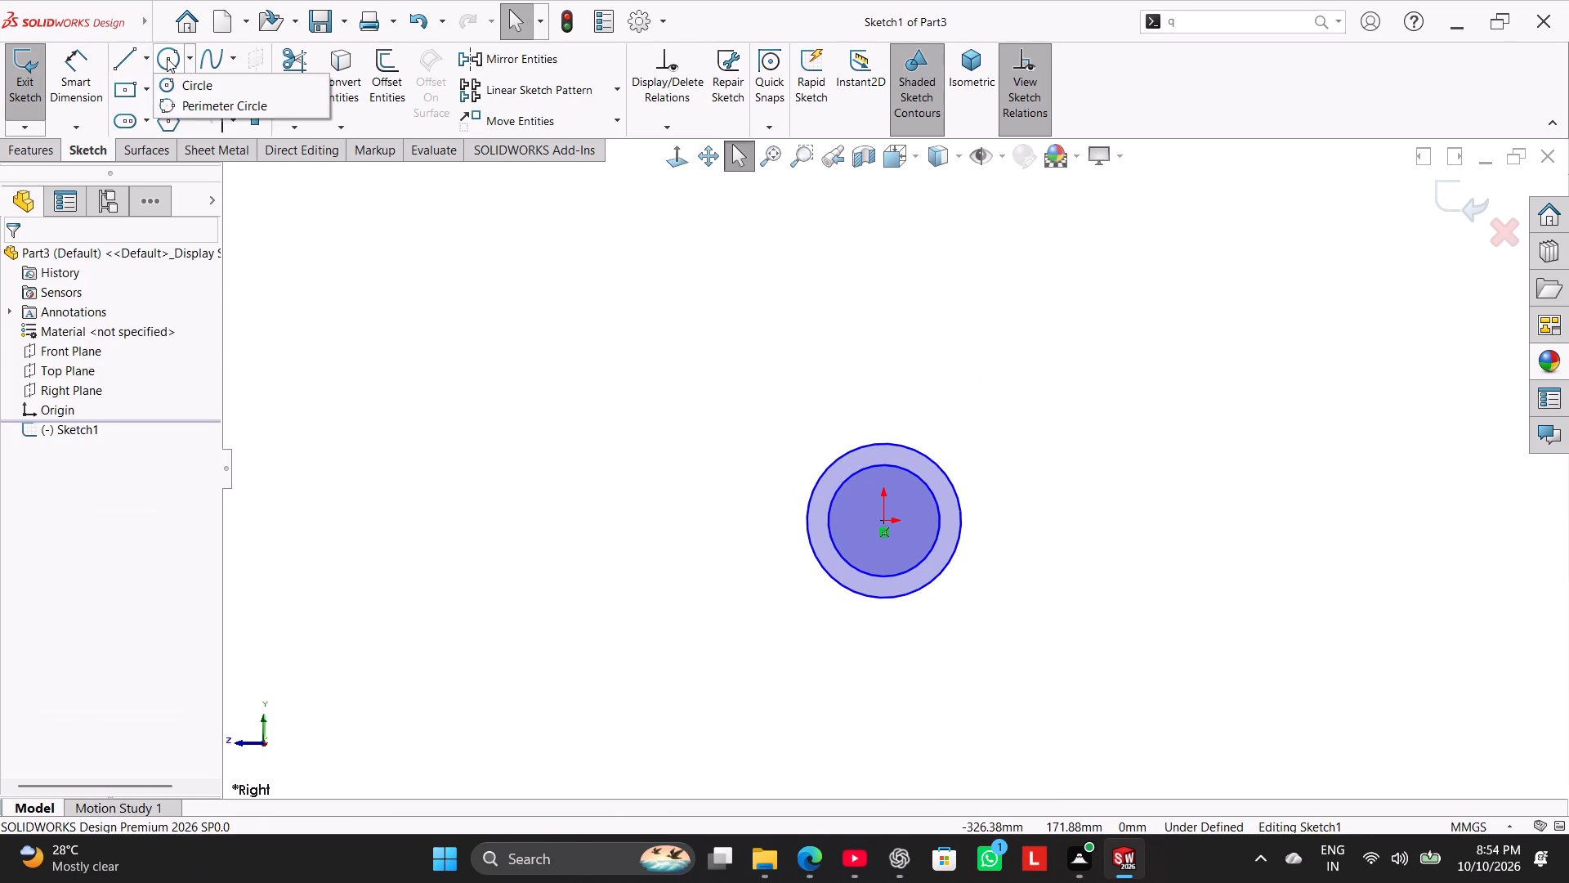
{"action": "left_click", "coordinate": [167, 58]}
{"action": "scroll", "coordinate": [810, 267], "scroll_direction": "up", "scroll_amount": 1}
{"action": "left_click", "coordinate": [896, 235]}
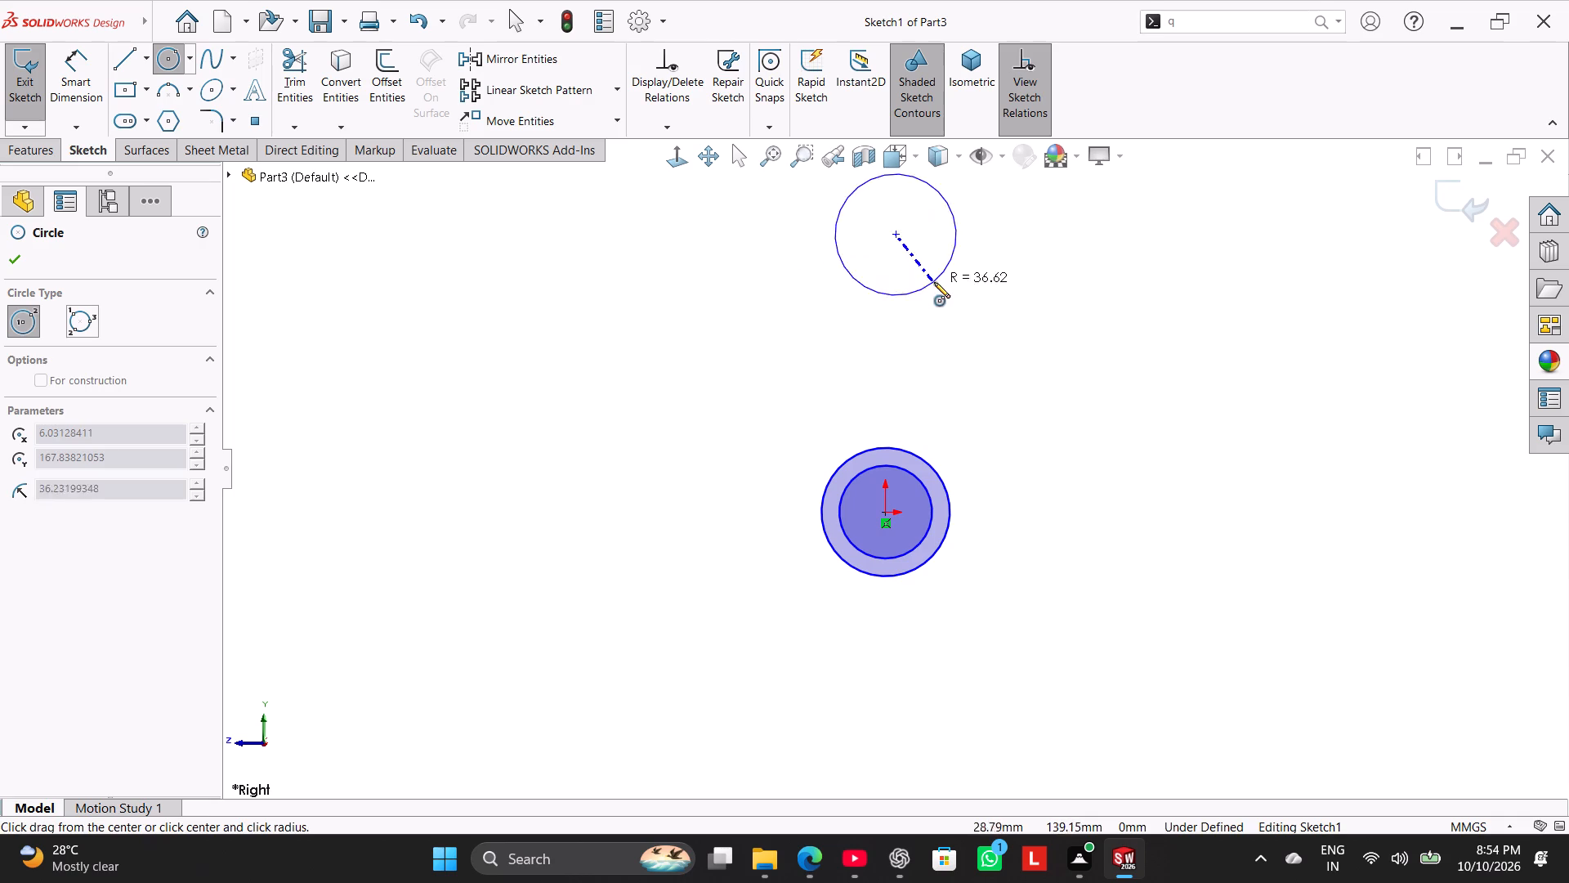
{"action": "left_click", "coordinate": [944, 287]}
{"action": "left_click", "coordinate": [892, 232]}
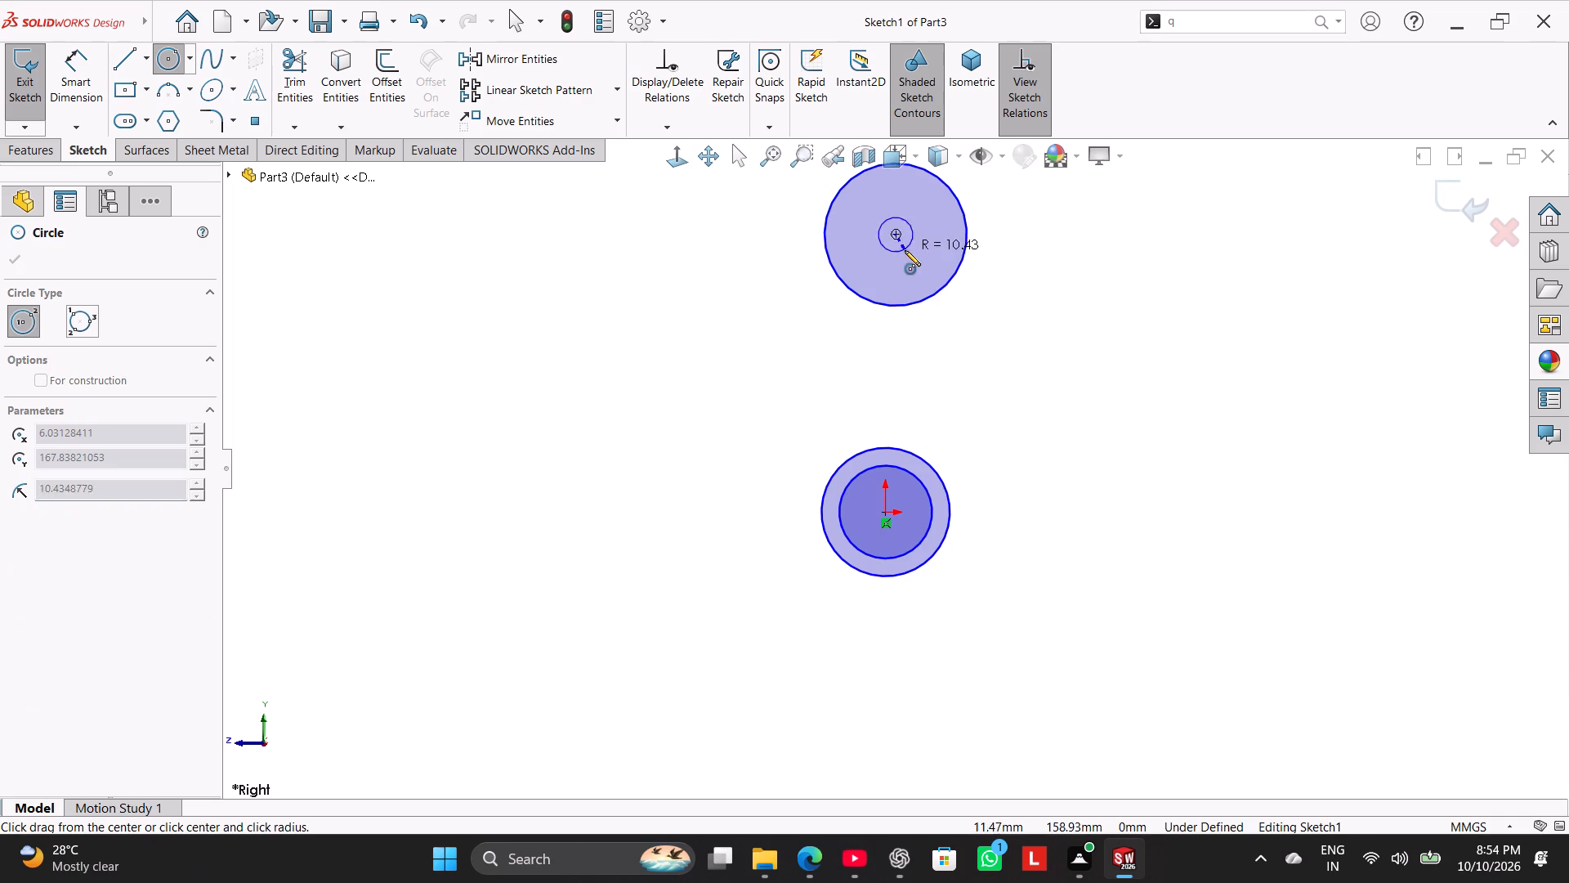
{"action": "left_click", "coordinate": [916, 264]}
{"action": "right_click", "coordinate": [764, 312]}
{"action": "left_click", "coordinate": [795, 320]}
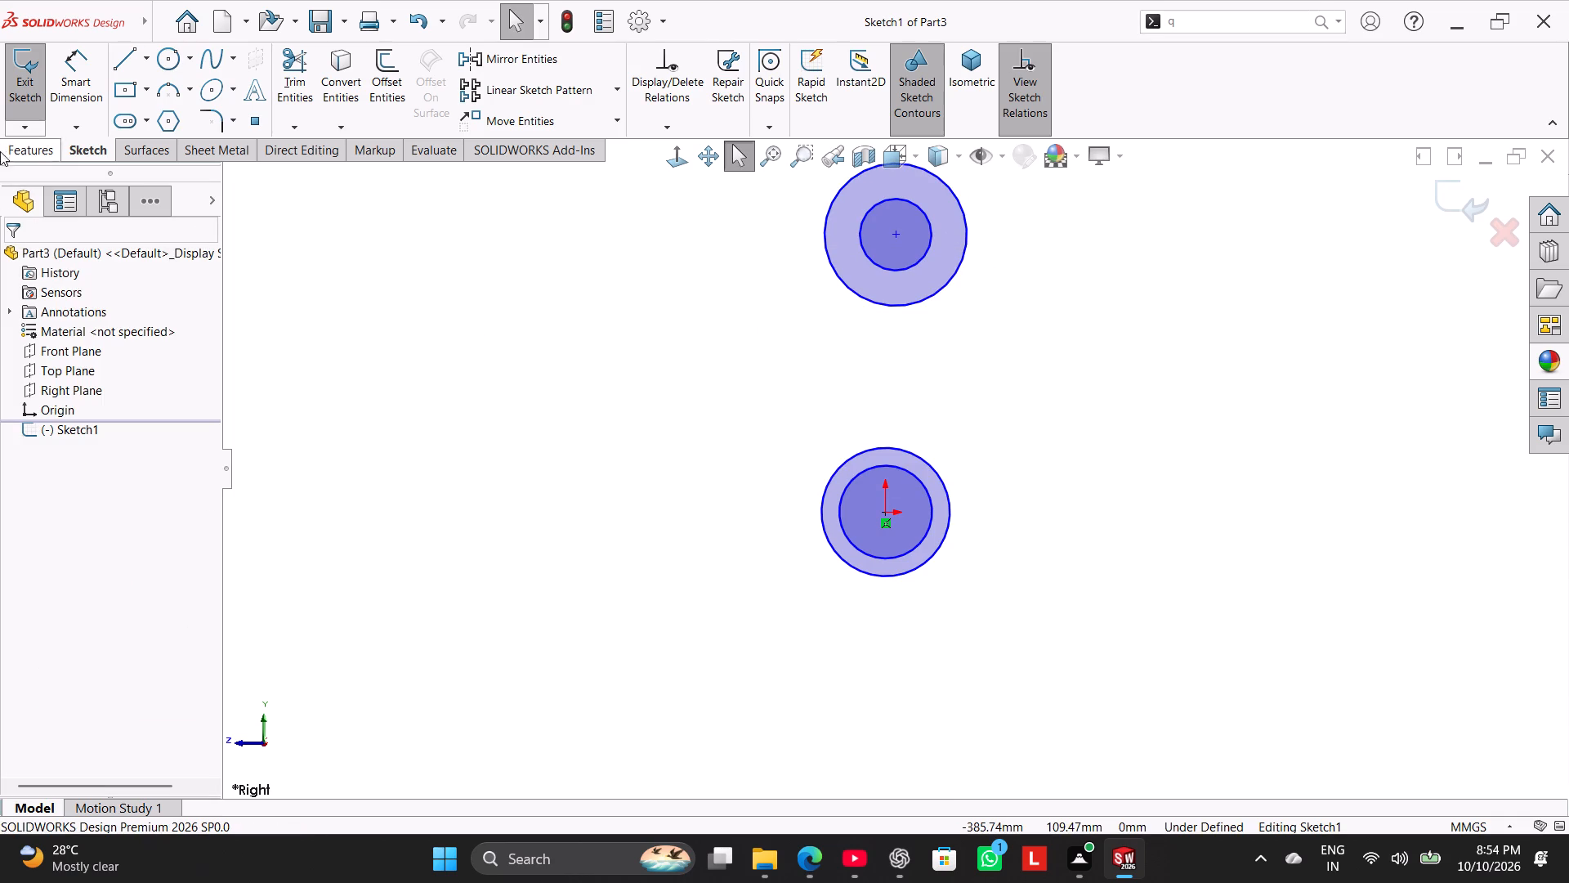
Draw a construction centerline from the origin to the upper circles' centre and give it a Vertical relation.
{"action": "left_click", "coordinate": [145, 65]}
{"action": "left_click", "coordinate": [155, 101]}
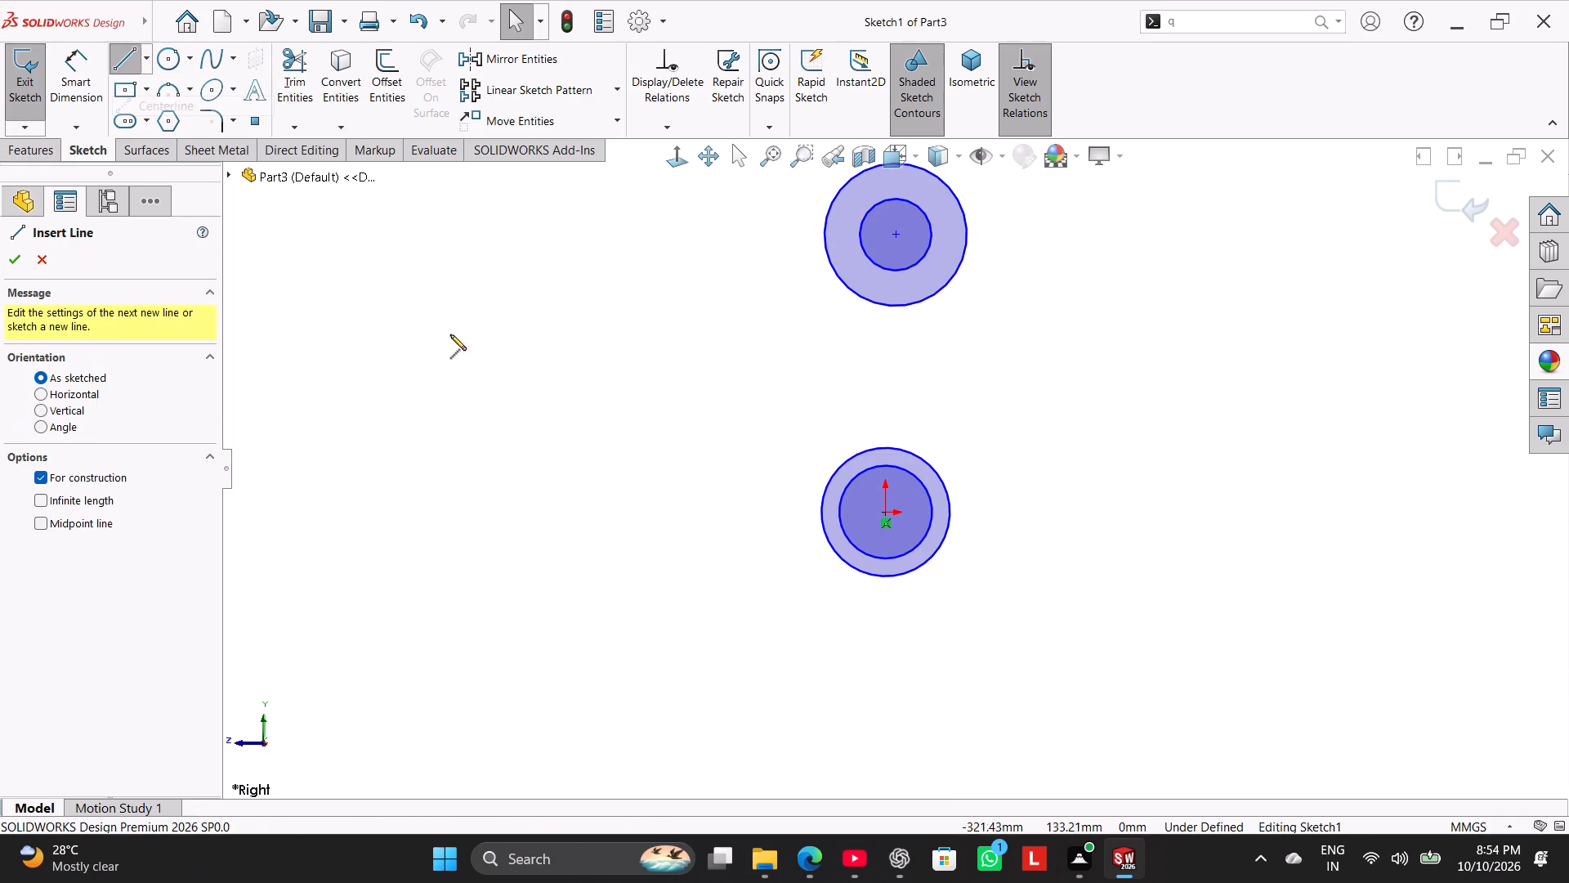
{"action": "left_click", "coordinate": [883, 509]}
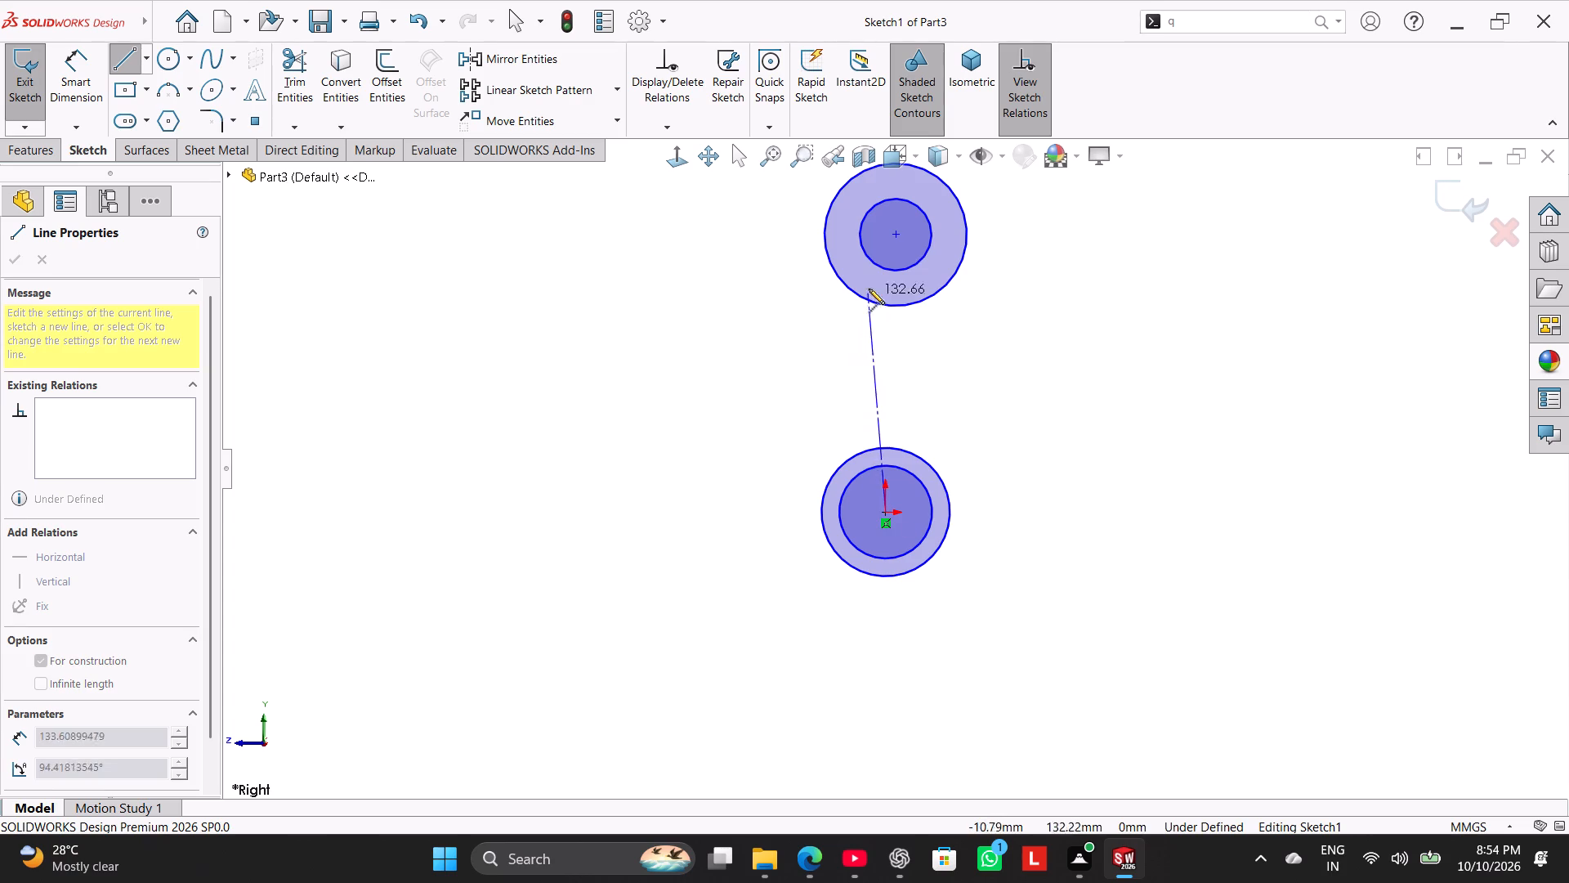
{"action": "left_click", "coordinate": [895, 231]}
{"action": "right_click_drag", "start_coordinate": [755, 349], "coordinate": [771, 349]}
{"action": "right_click", "coordinate": [770, 349]}
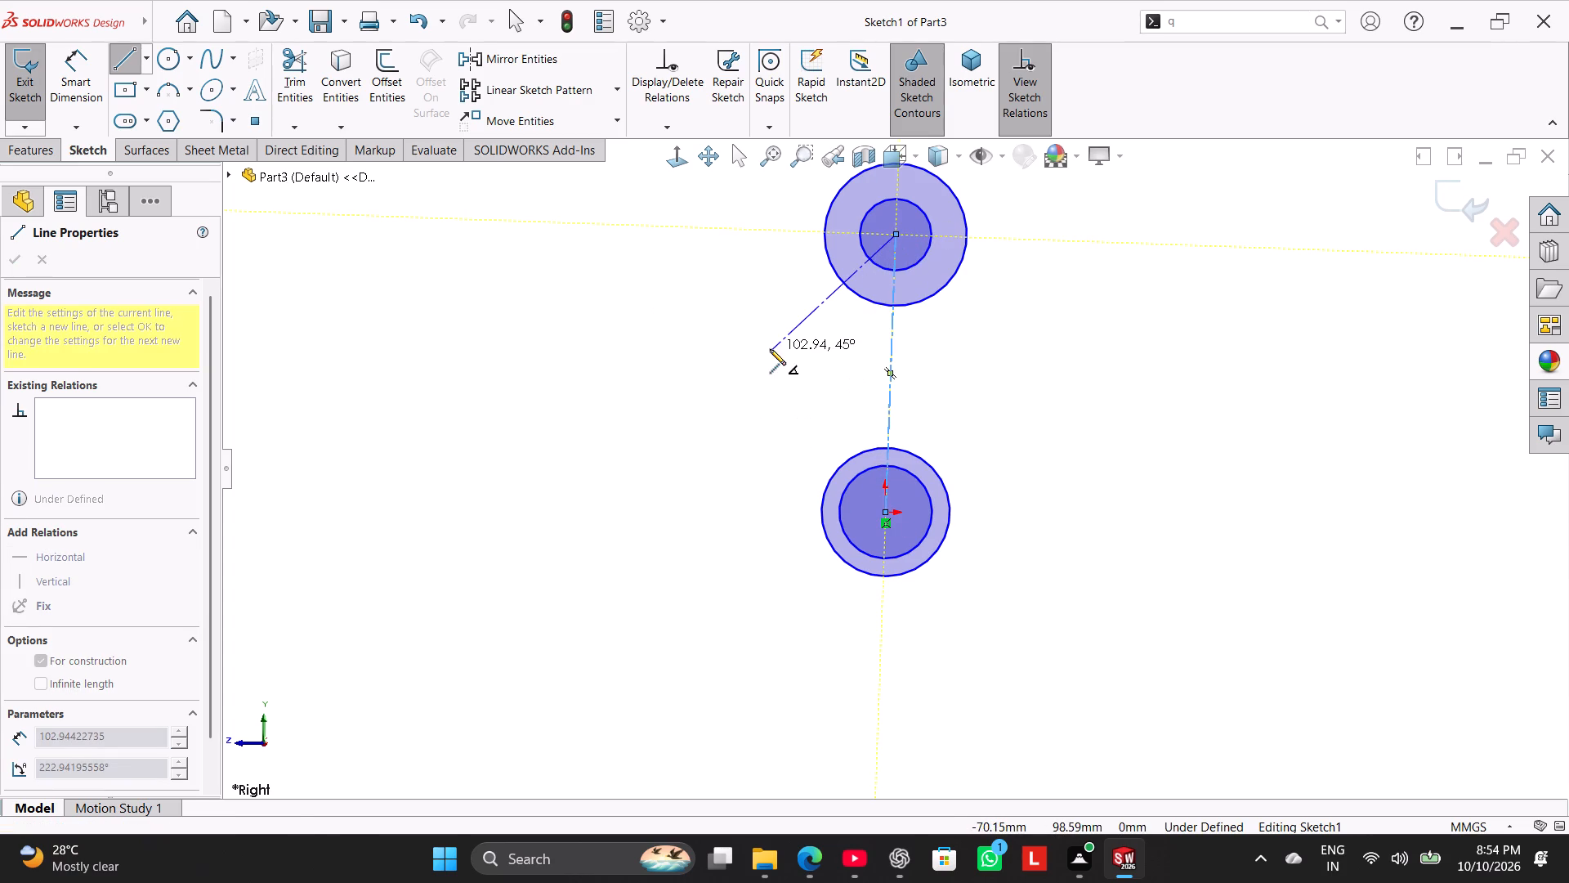
{"action": "left_click", "coordinate": [807, 360]}
{"action": "right_click", "coordinate": [891, 344]}
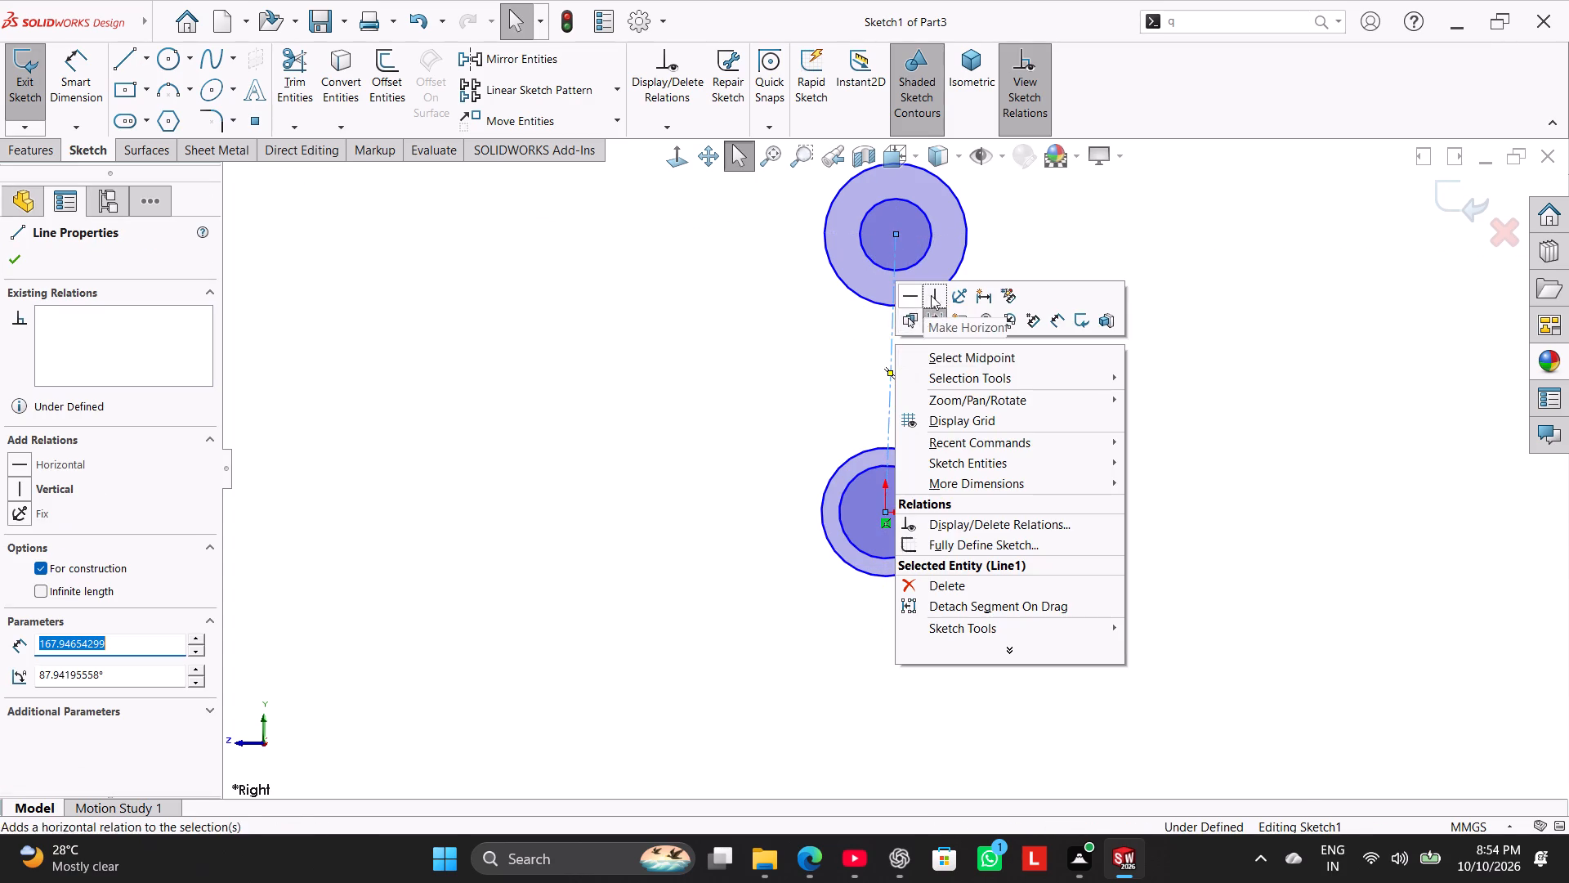
{"action": "left_click", "coordinate": [939, 289]}
{"action": "left_click", "coordinate": [764, 391]}
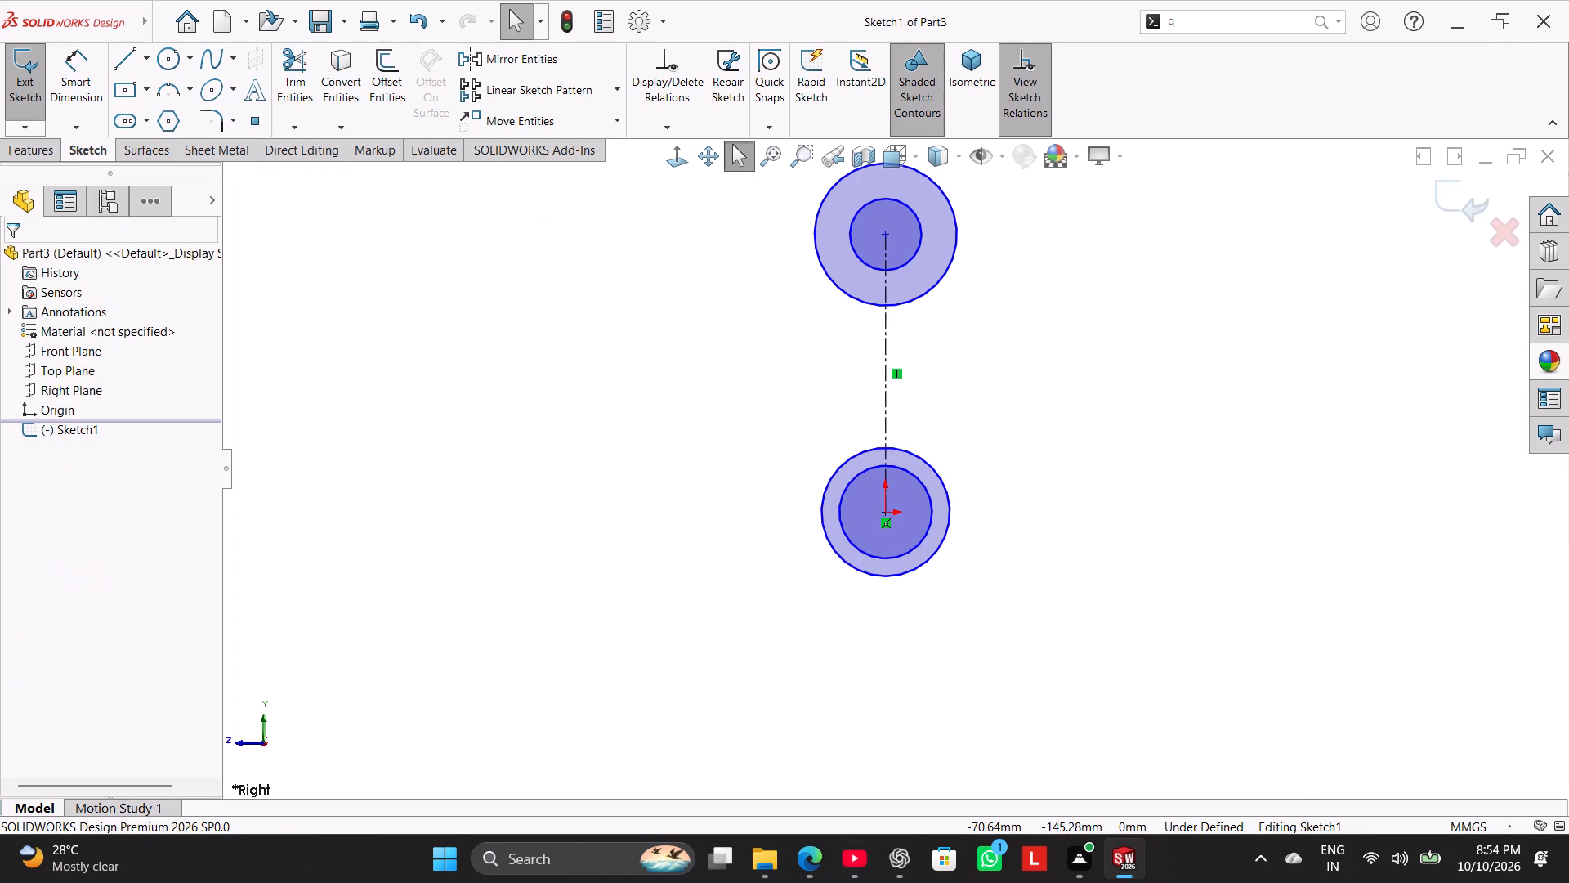
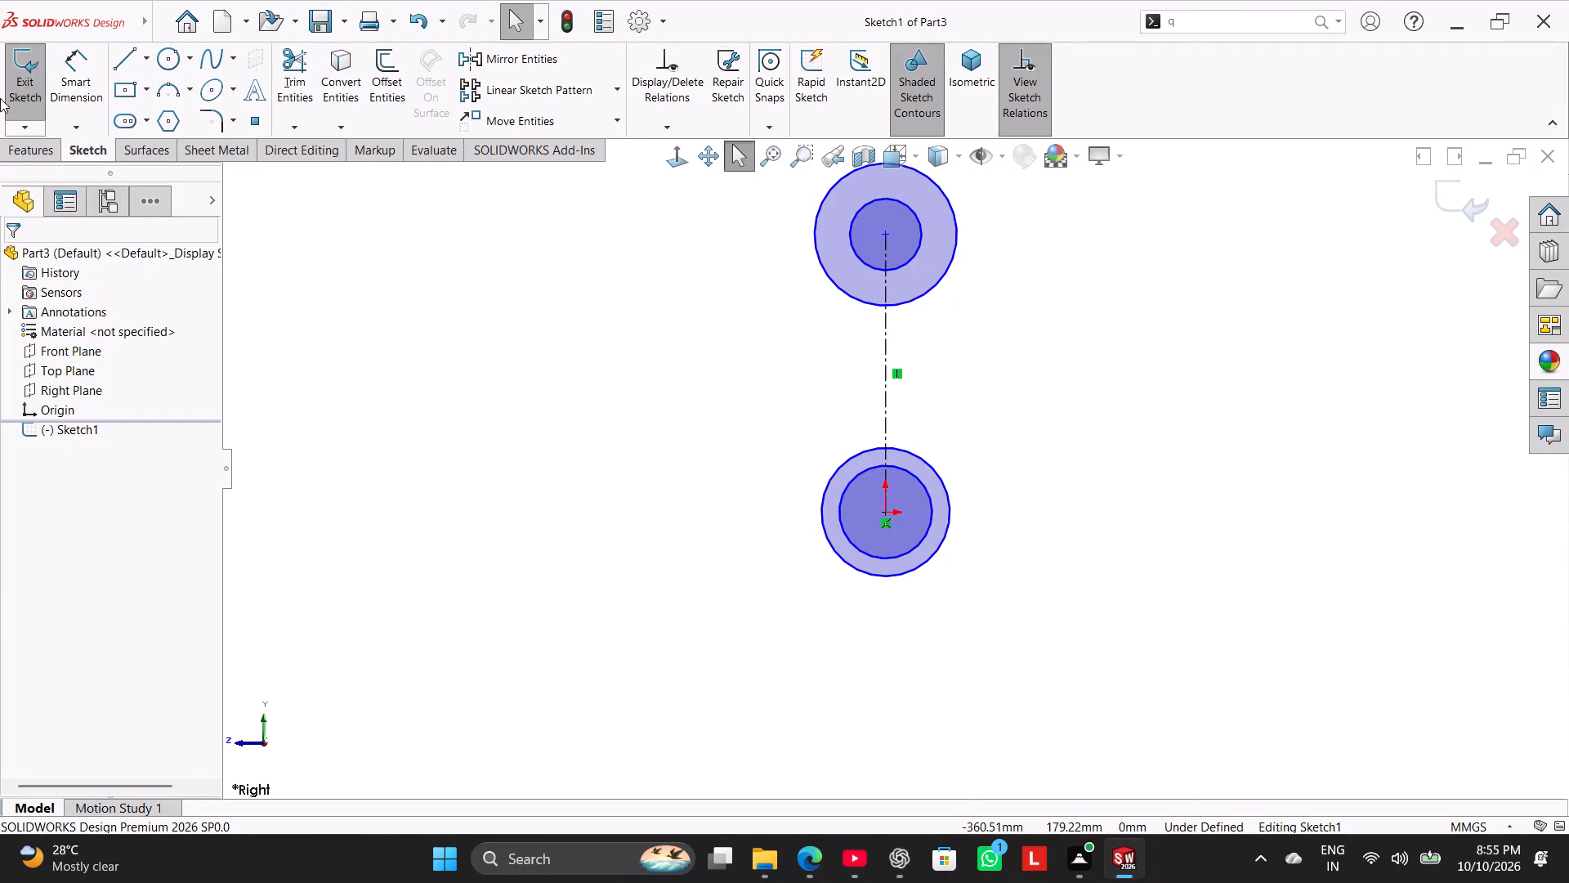
Dimension the upper pair of concentric circles with an outer diameter of 50 mm and an inner diameter of 25 mm.
{"action": "left_click", "coordinate": [767, 468]}
{"action": "left_click", "coordinate": [84, 73]}
{"action": "scroll", "coordinate": [1020, 204], "scroll_direction": "up", "scroll_amount": 2}
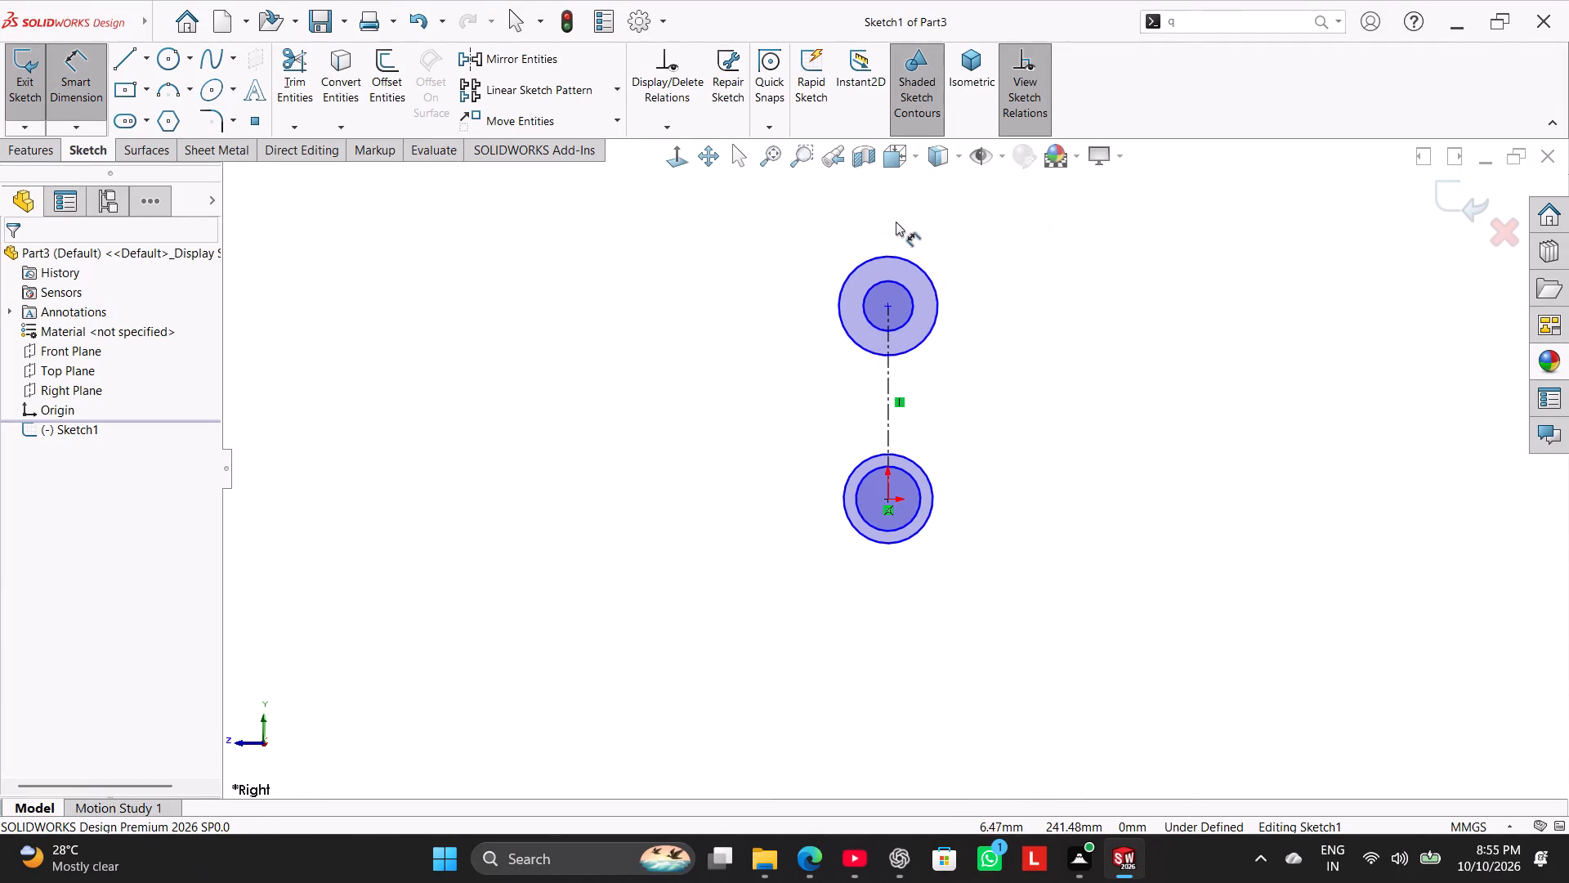
{"action": "scroll", "coordinate": [896, 222], "scroll_direction": "down", "scroll_amount": 2}
{"action": "left_click", "coordinate": [840, 317]}
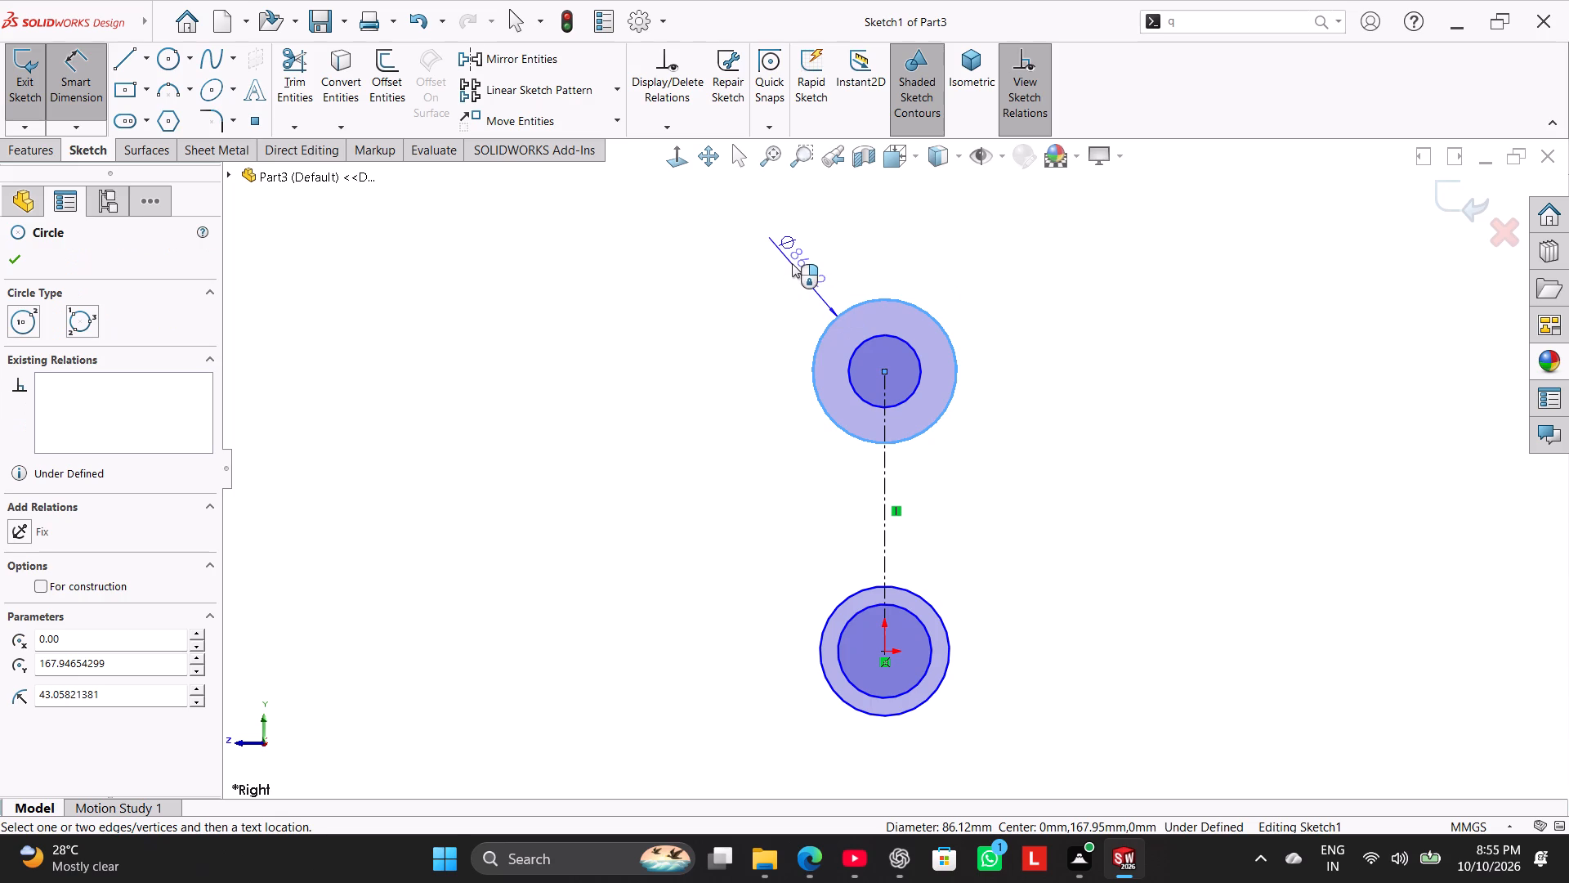
{"action": "left_click", "coordinate": [792, 263]}
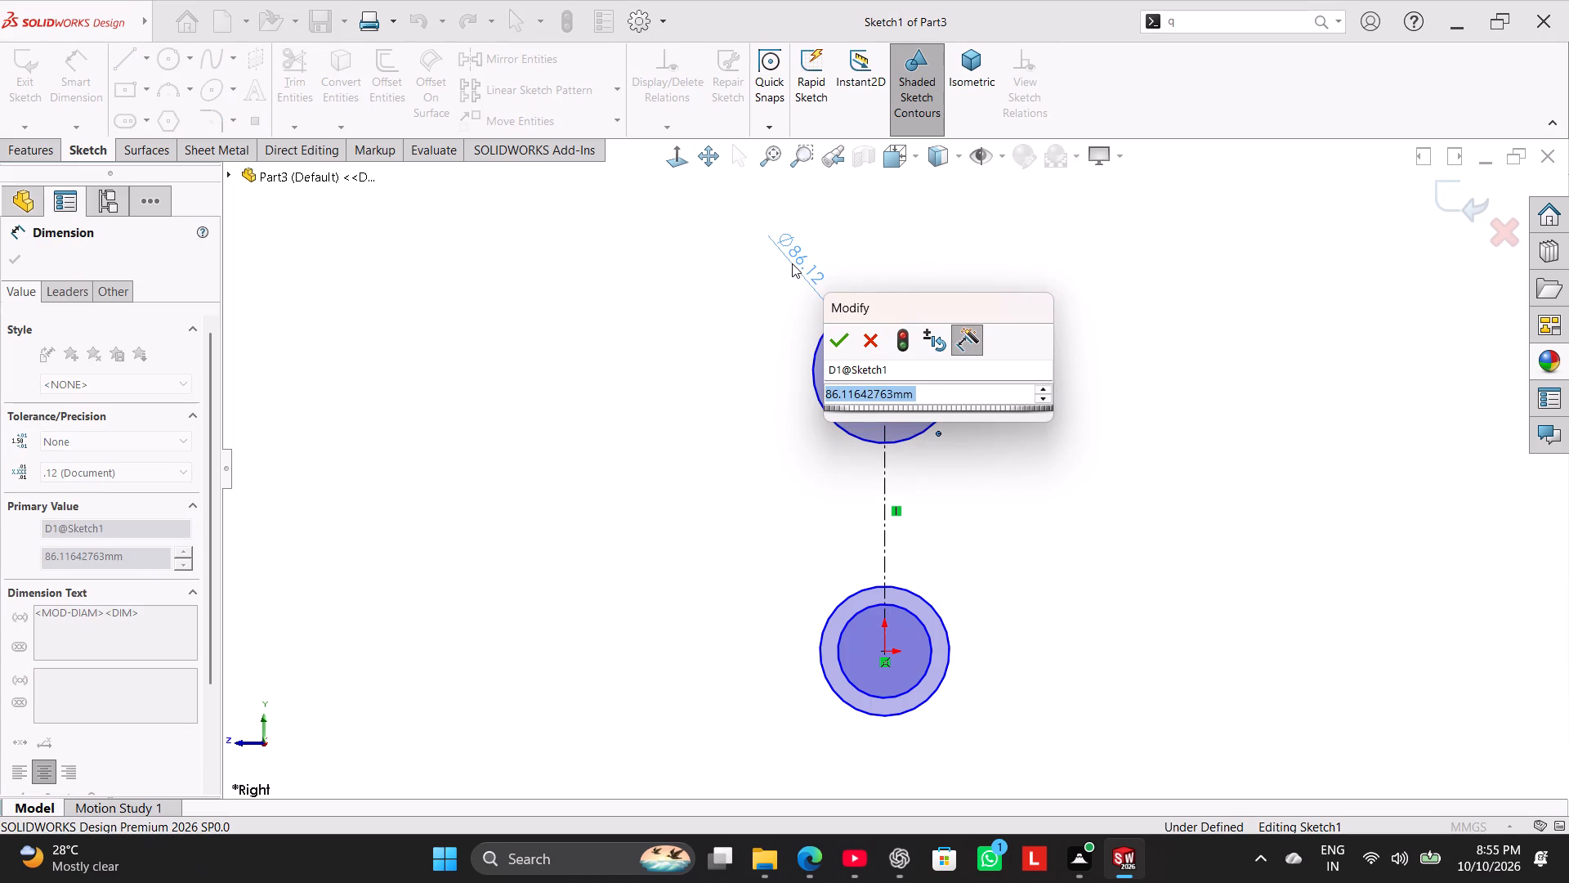
{"action": "type", "text": "50"}
{"action": "key", "text": "Return"}
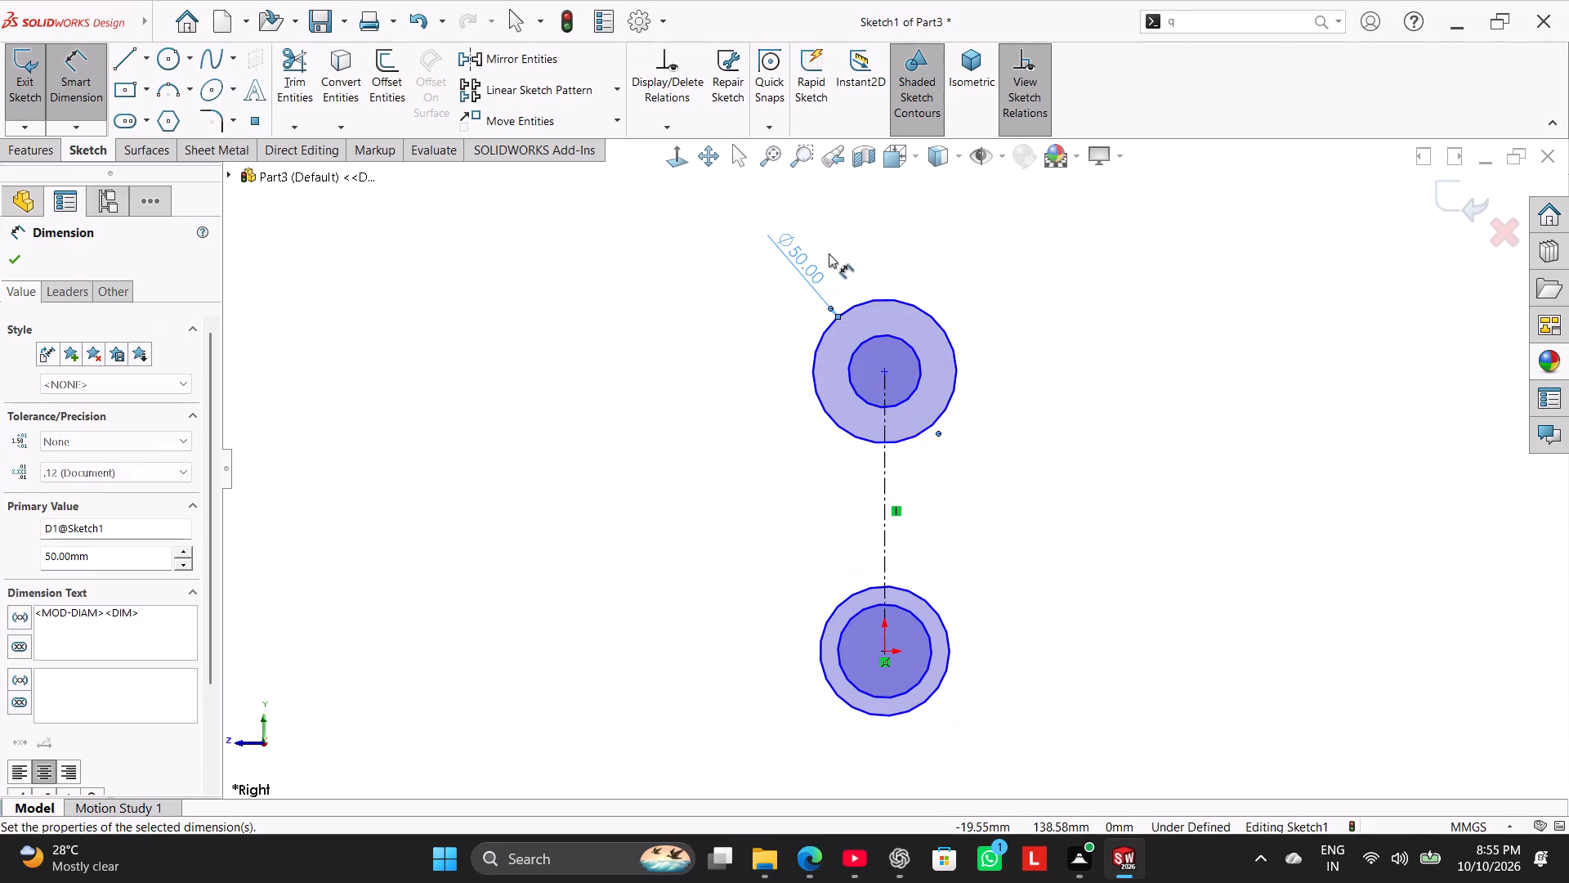
{"action": "left_click", "coordinate": [885, 334]}
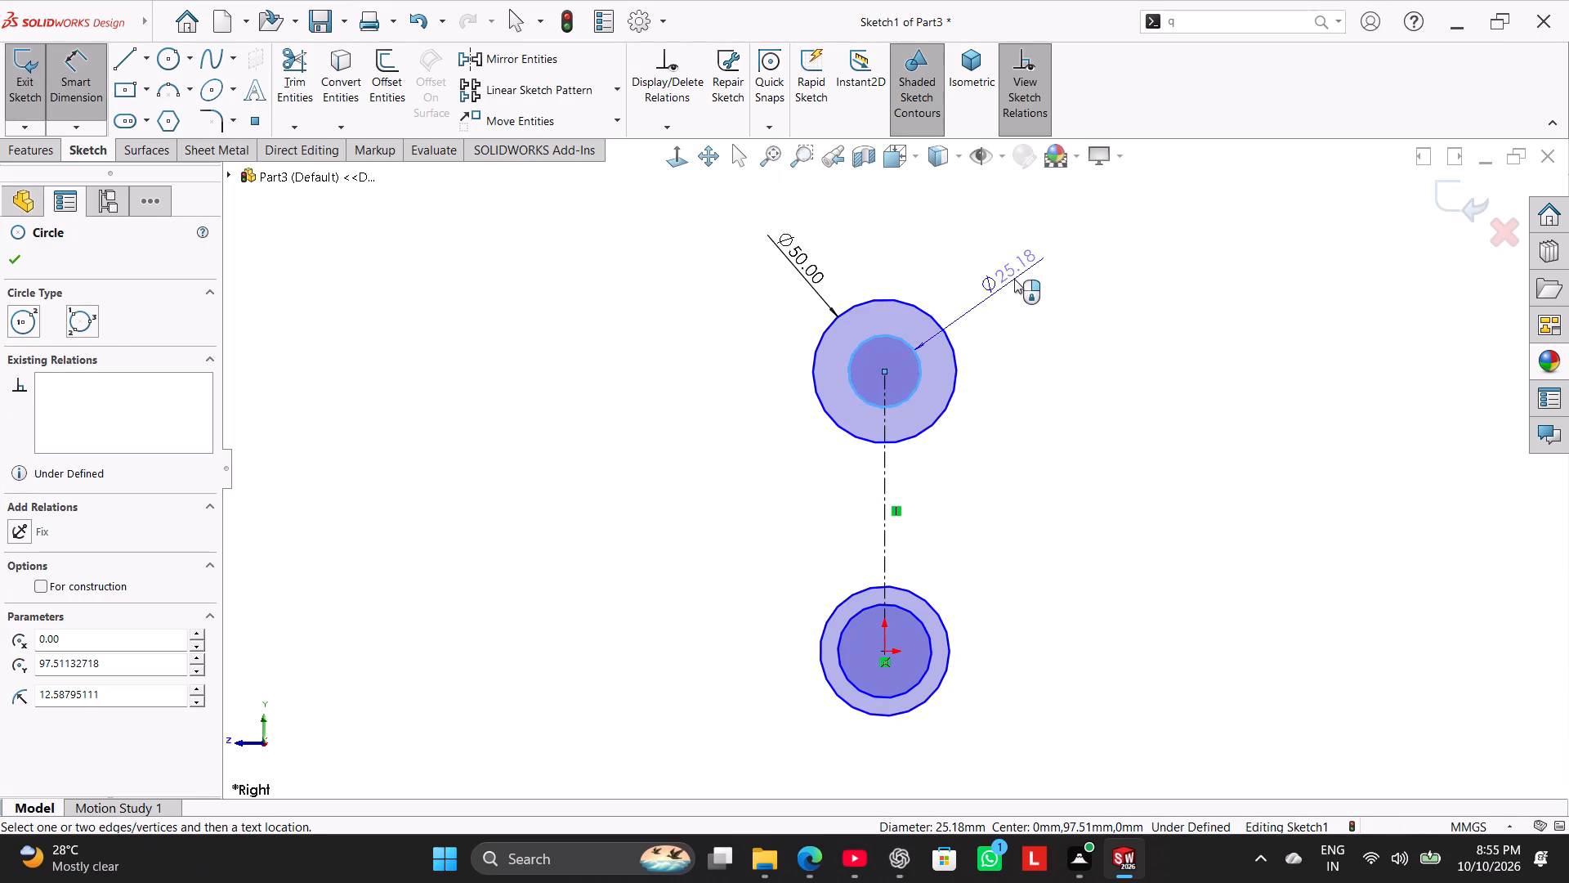
{"action": "left_click", "coordinate": [1014, 279]}
{"action": "key", "text": "2"}
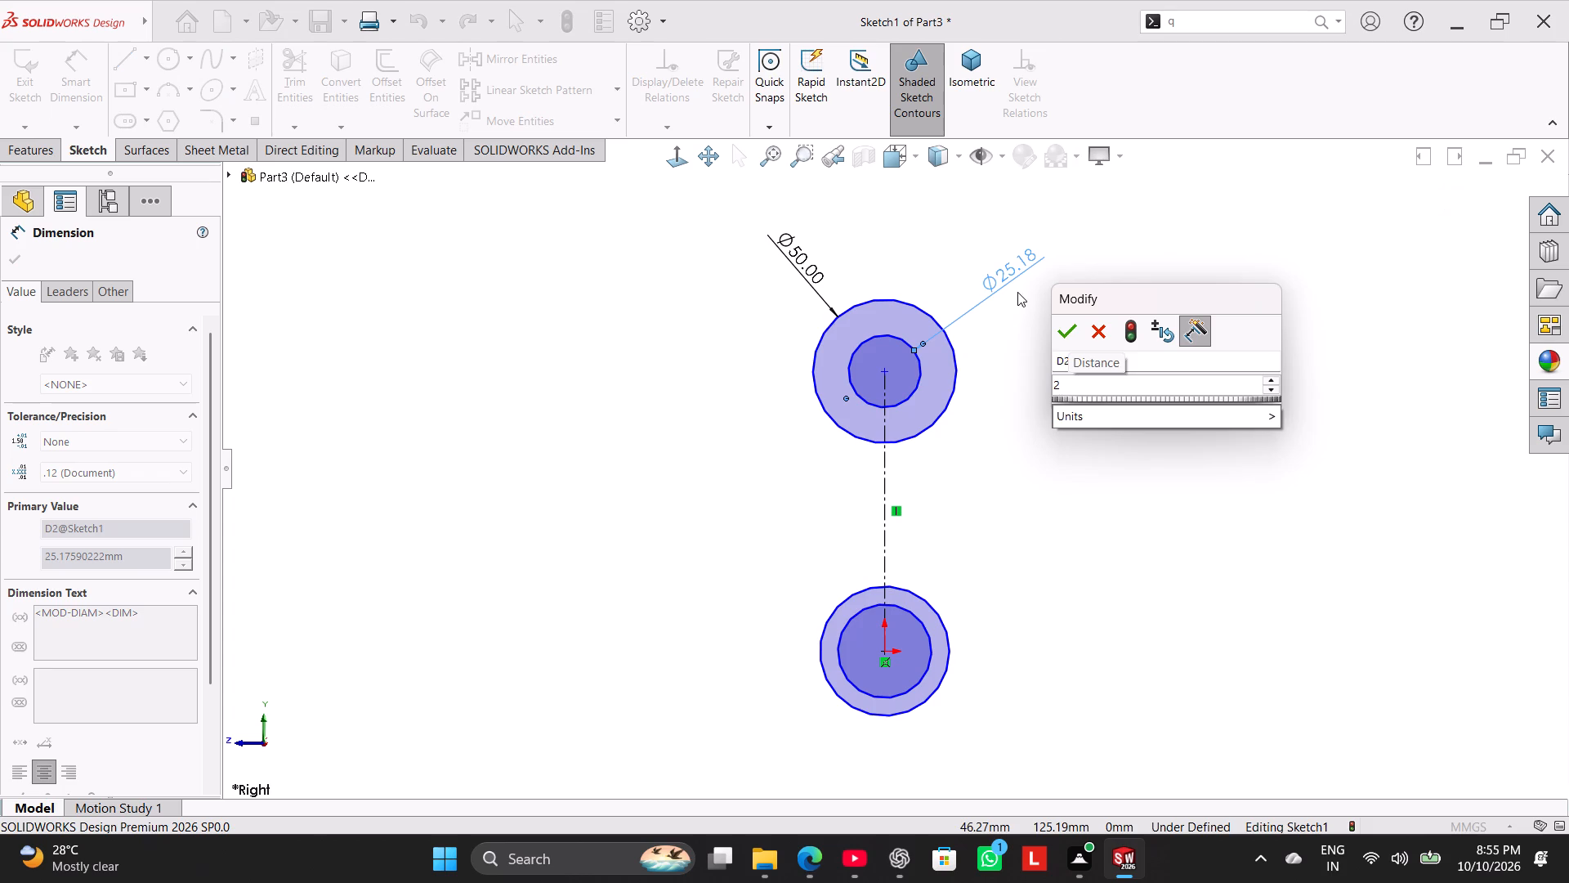
{"action": "key", "text": "5"}
{"action": "key", "text": "Return"}
Dimension the lower concentric circles at the origin with an outer diameter of 56 mm and an inner diameter of 32 mm.
{"action": "left_click", "coordinate": [862, 586]}
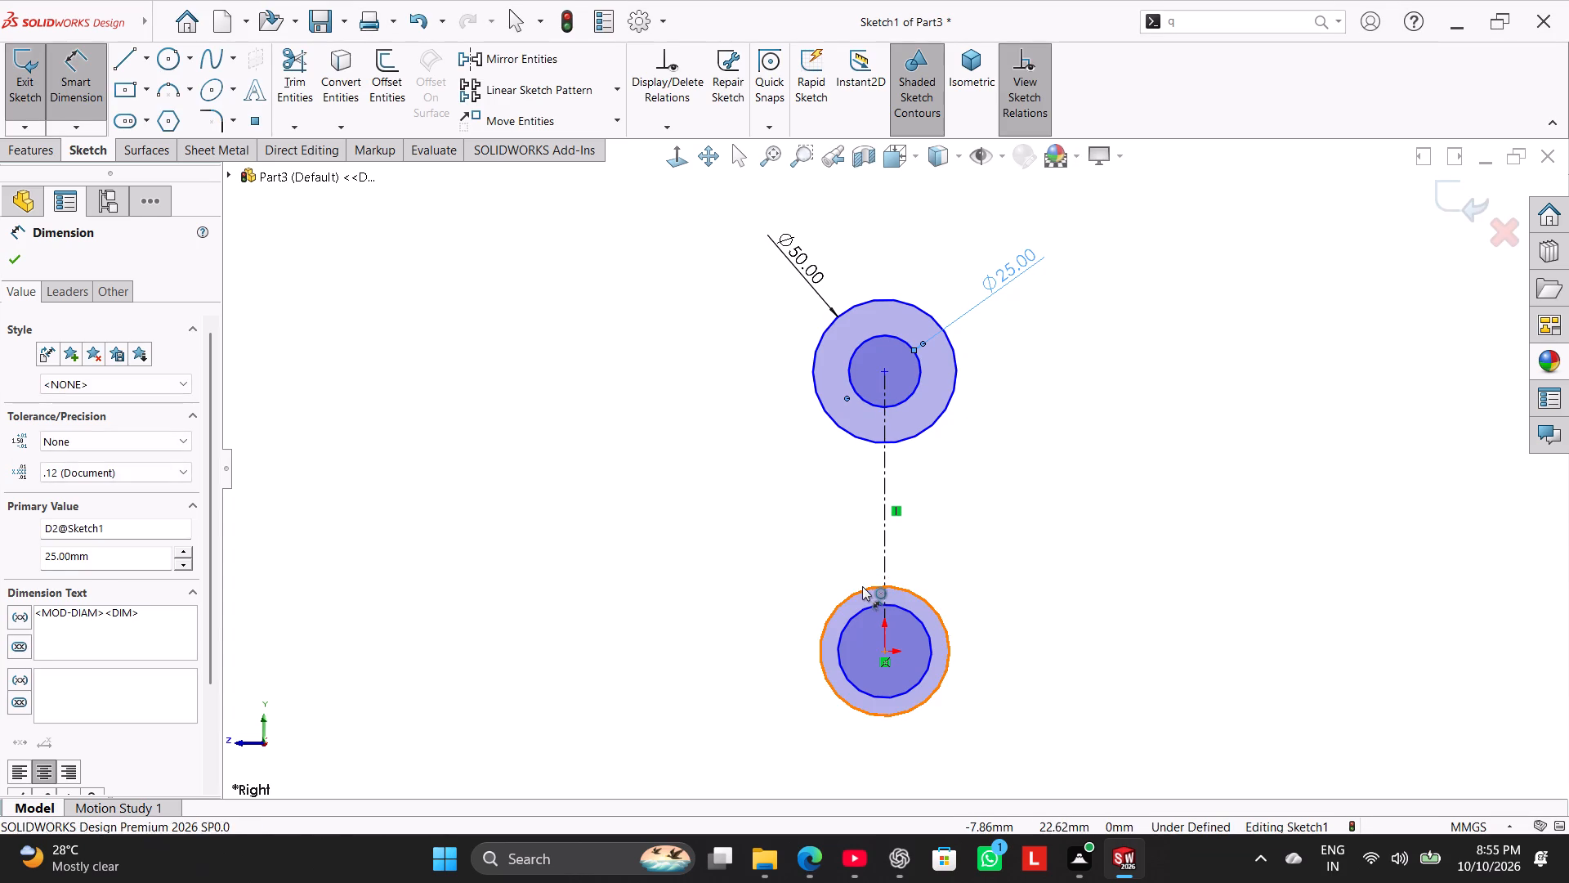
{"action": "left_click", "coordinate": [719, 554]}
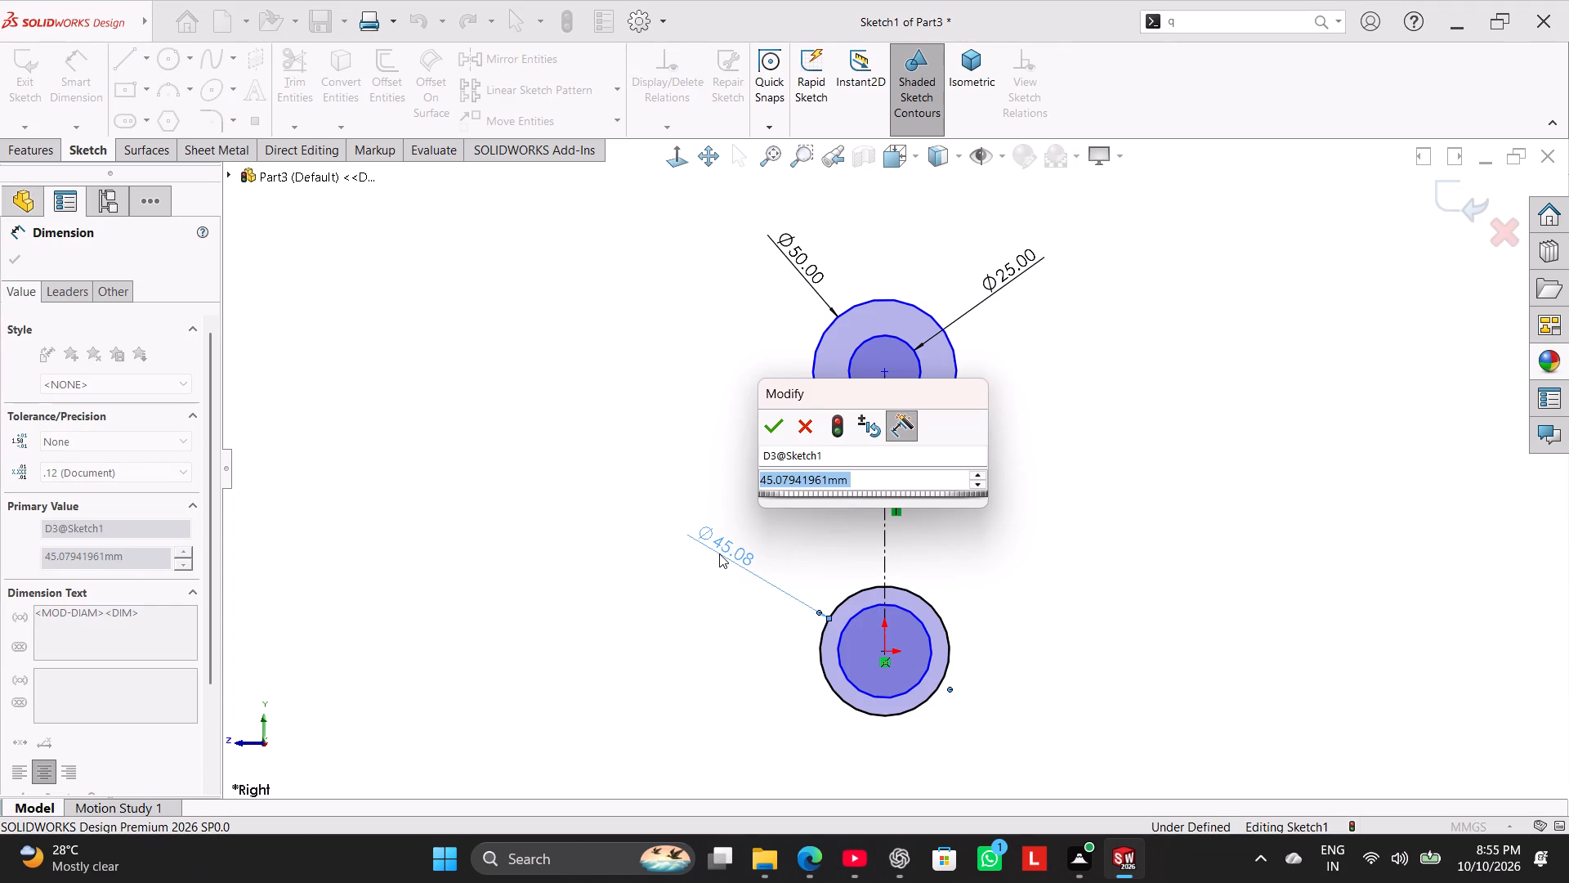
{"action": "type", "text": "56"}
{"action": "key", "text": "Return"}
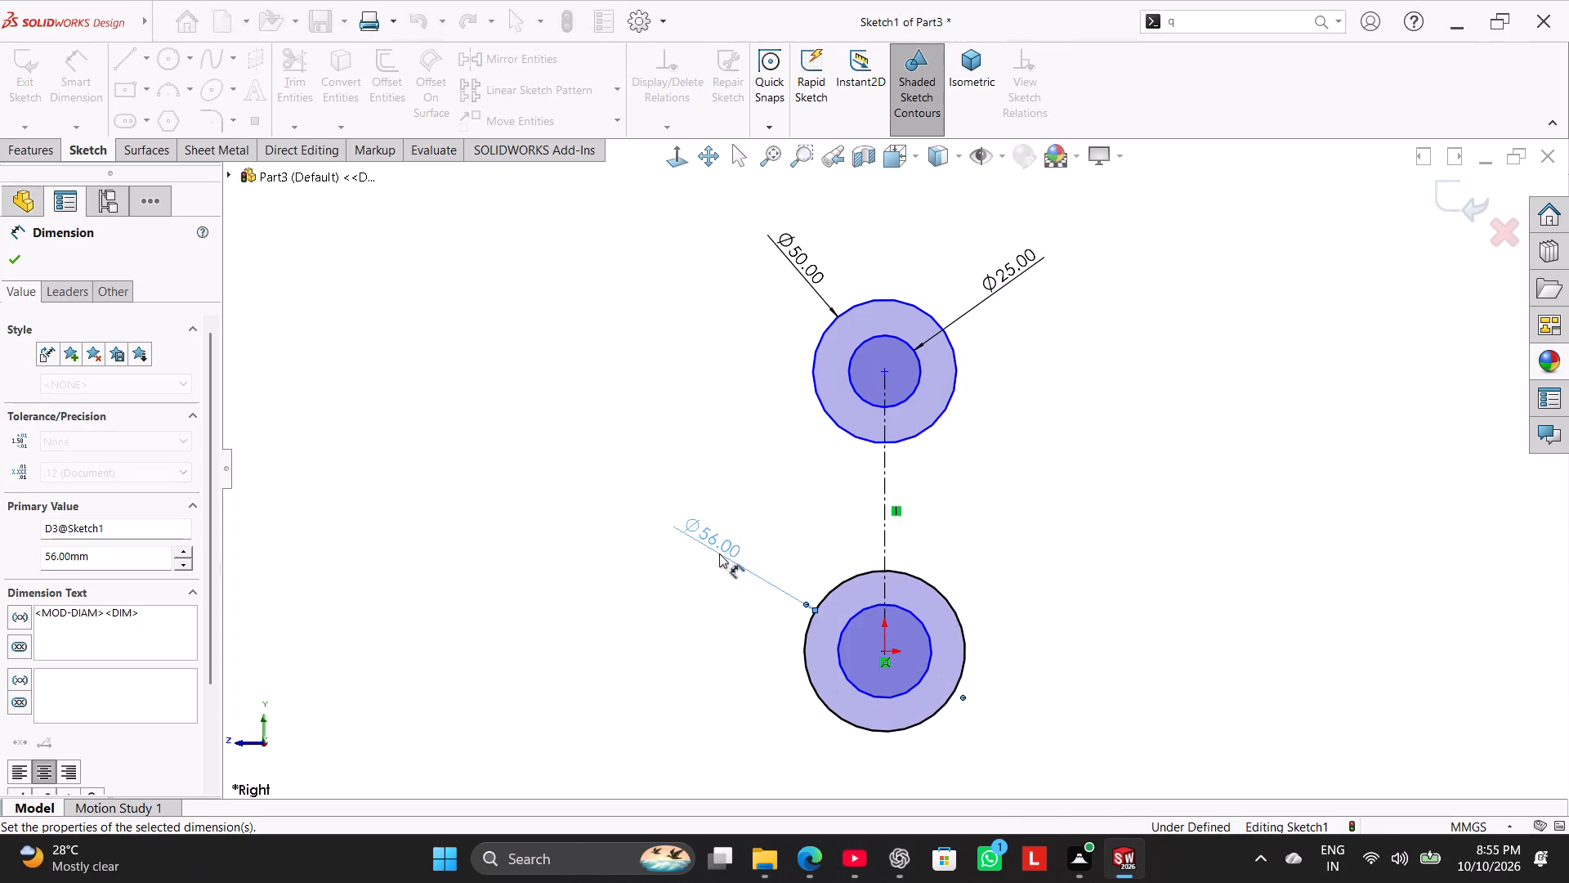
{"action": "left_click", "coordinate": [909, 616]}
{"action": "left_click", "coordinate": [1005, 543]}
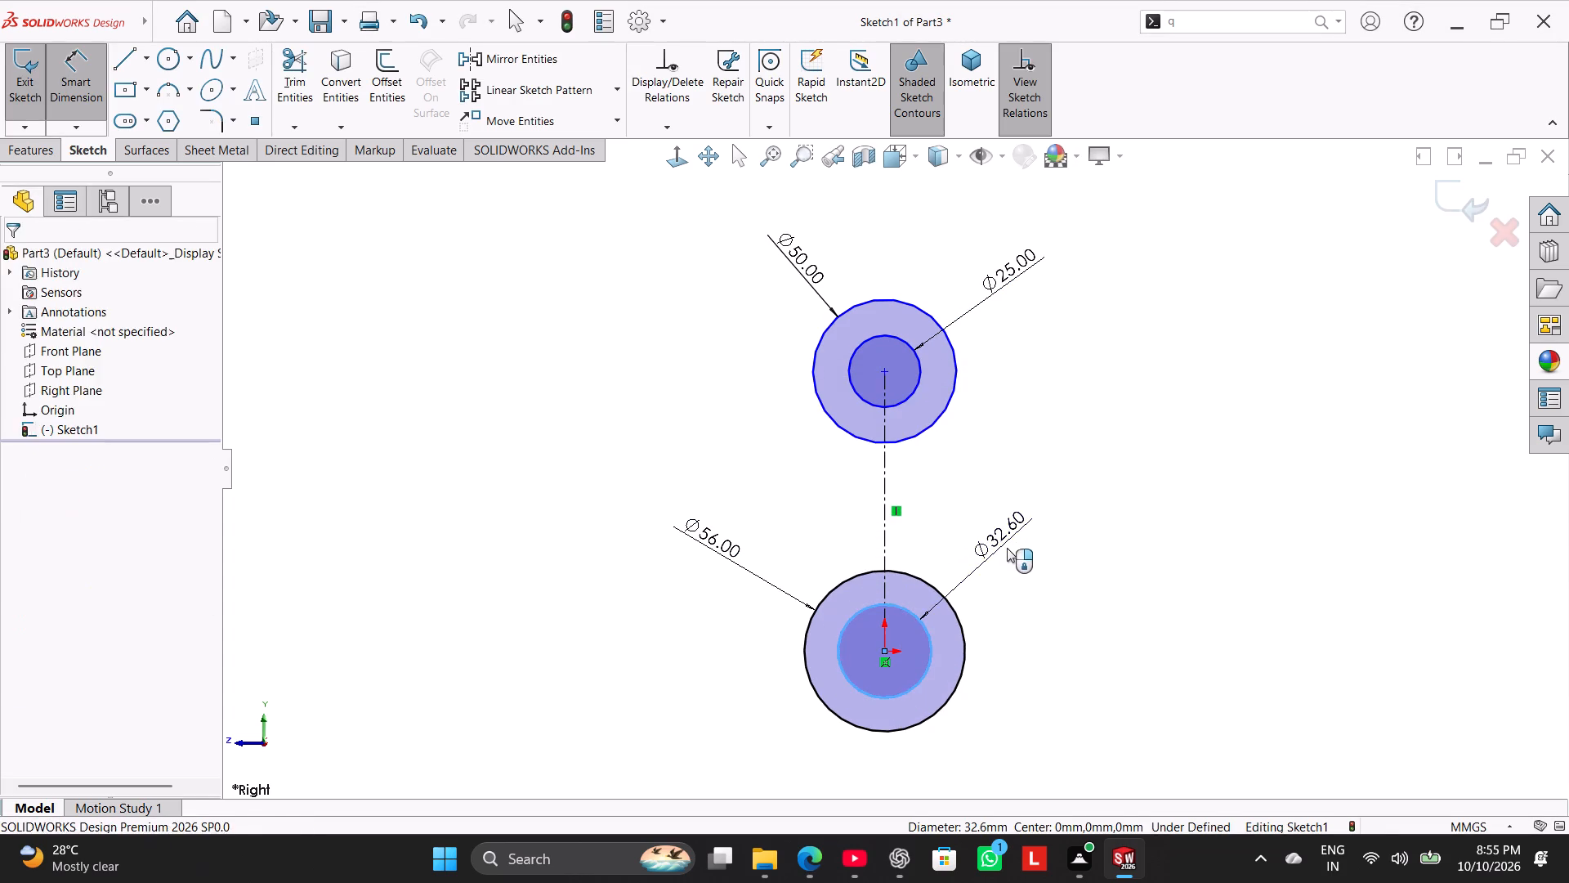
{"action": "type", "text": "32"}
{"action": "key", "text": "Return"}
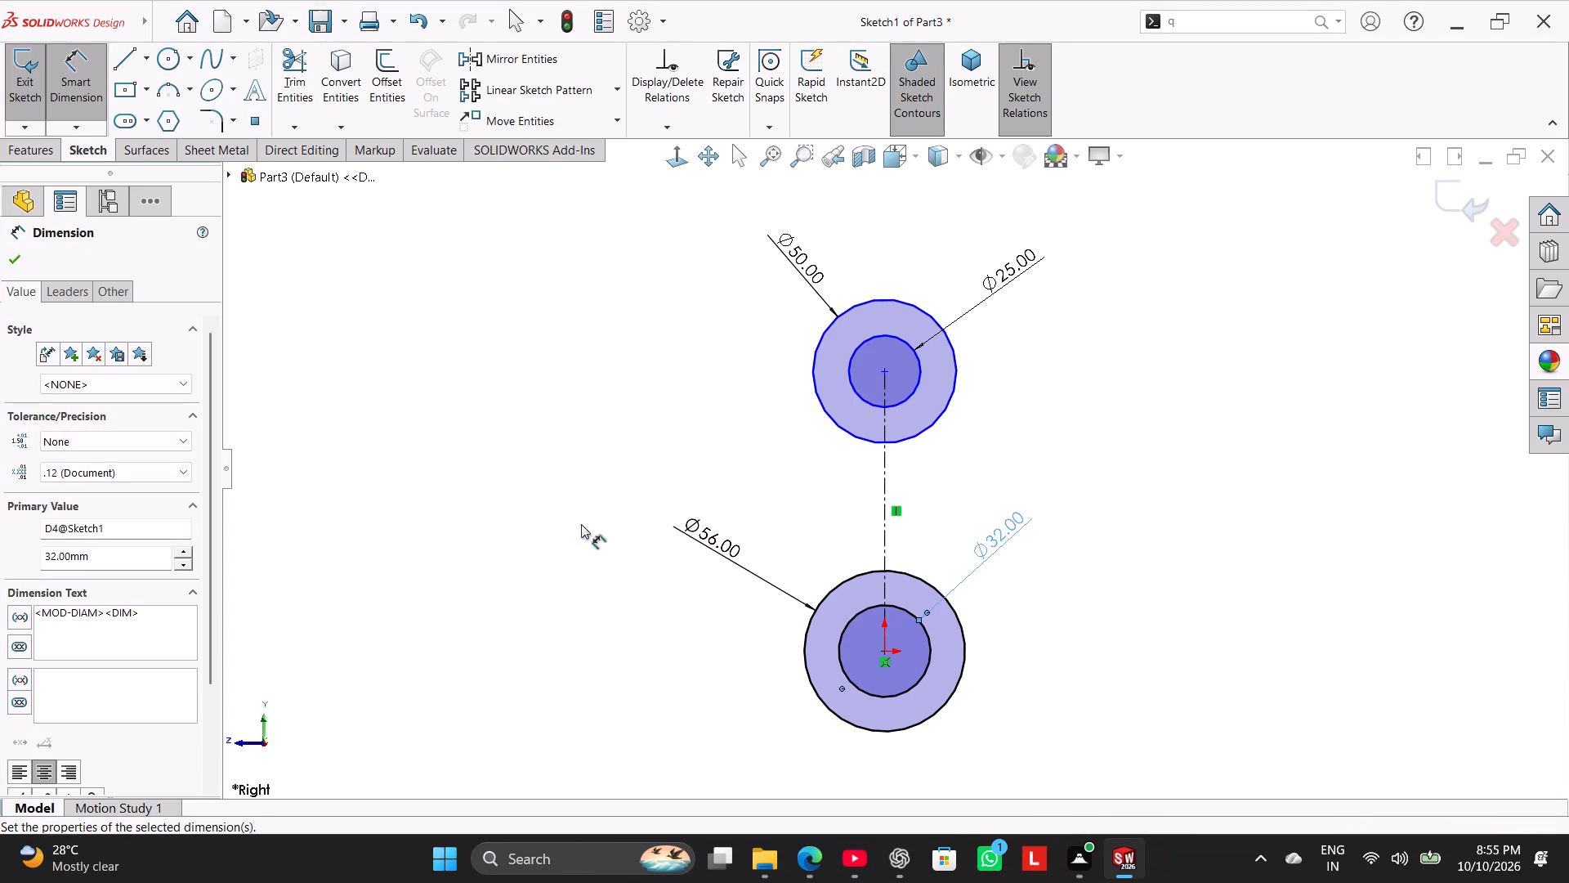
{"action": "right_click", "coordinate": [569, 519]}
{"action": "left_click", "coordinate": [632, 569]}
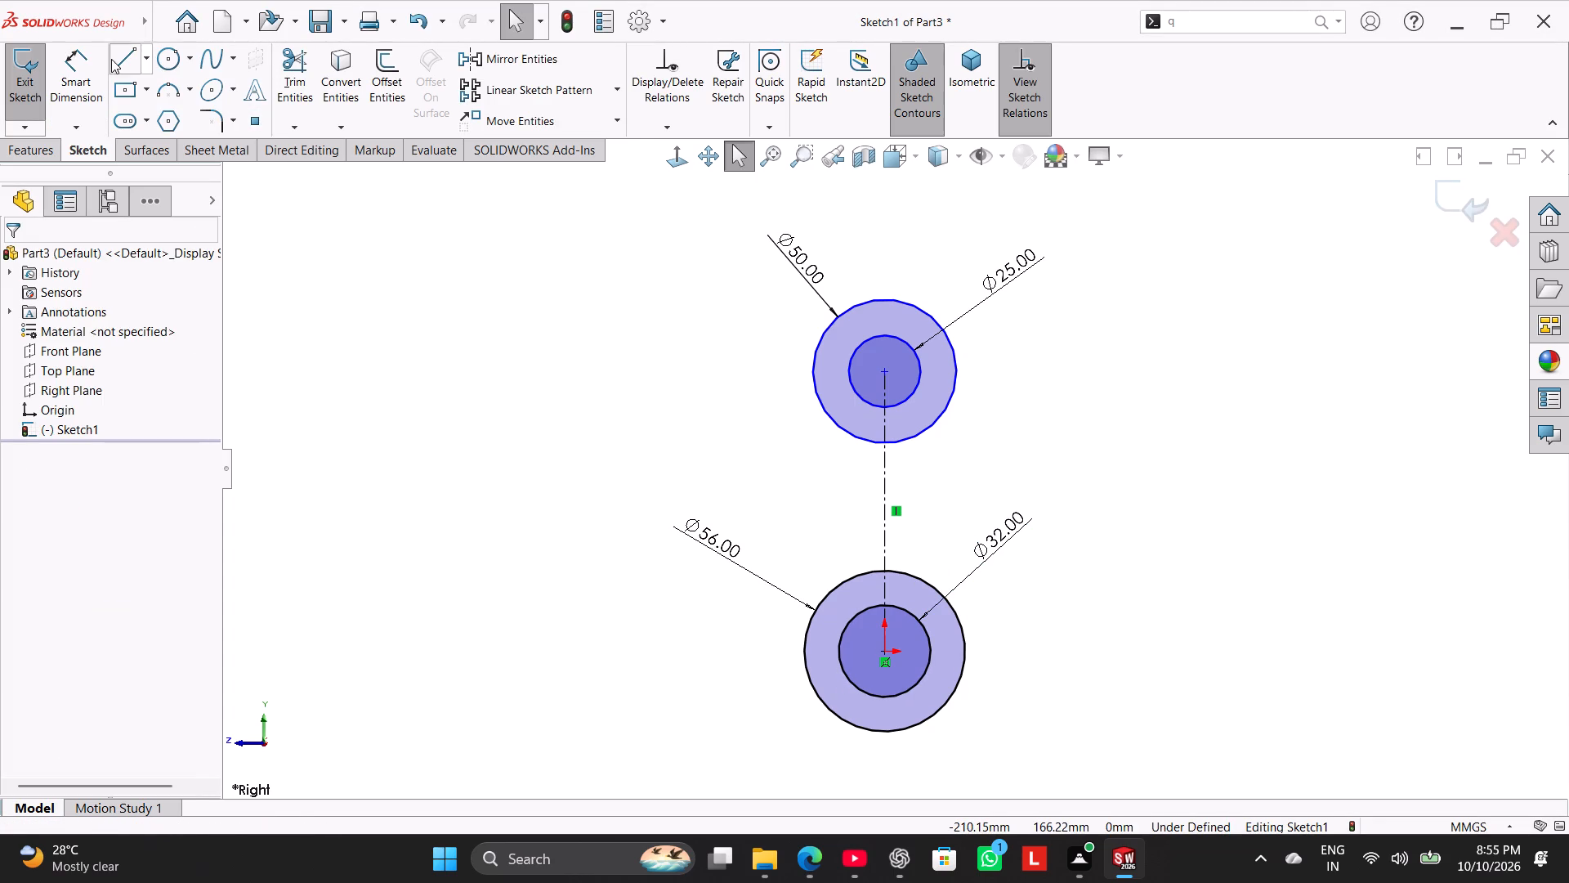
Dimension the vertical centerline between the two circle centres to 110 mm.
{"action": "left_click", "coordinate": [92, 66]}
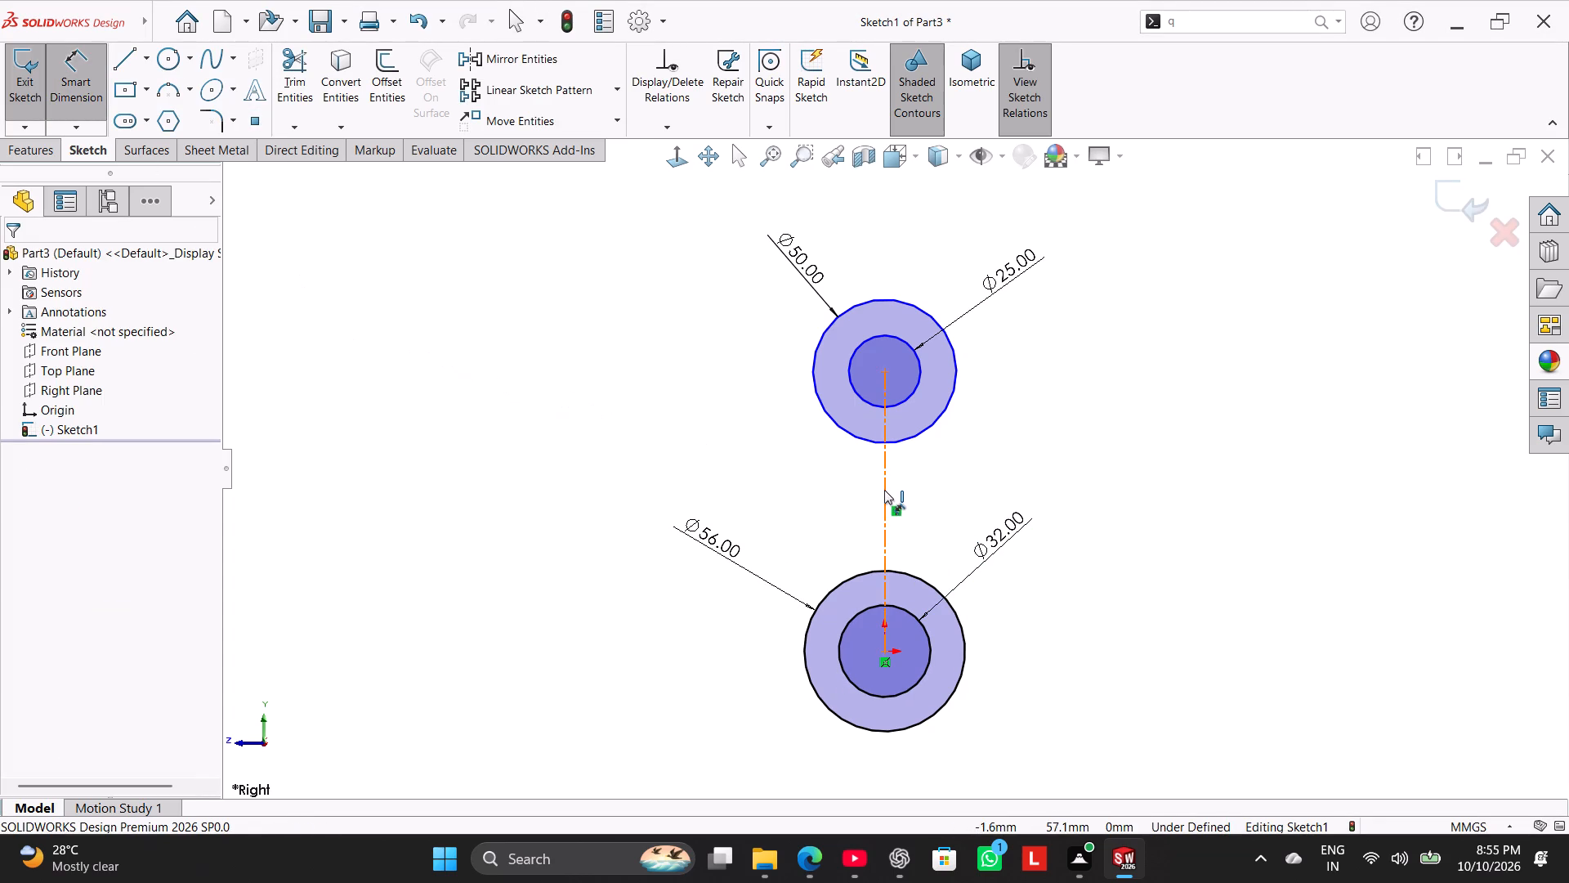
{"action": "left_click", "coordinate": [884, 490]}
{"action": "left_click", "coordinate": [1064, 513]}
{"action": "type", "text": "110"}
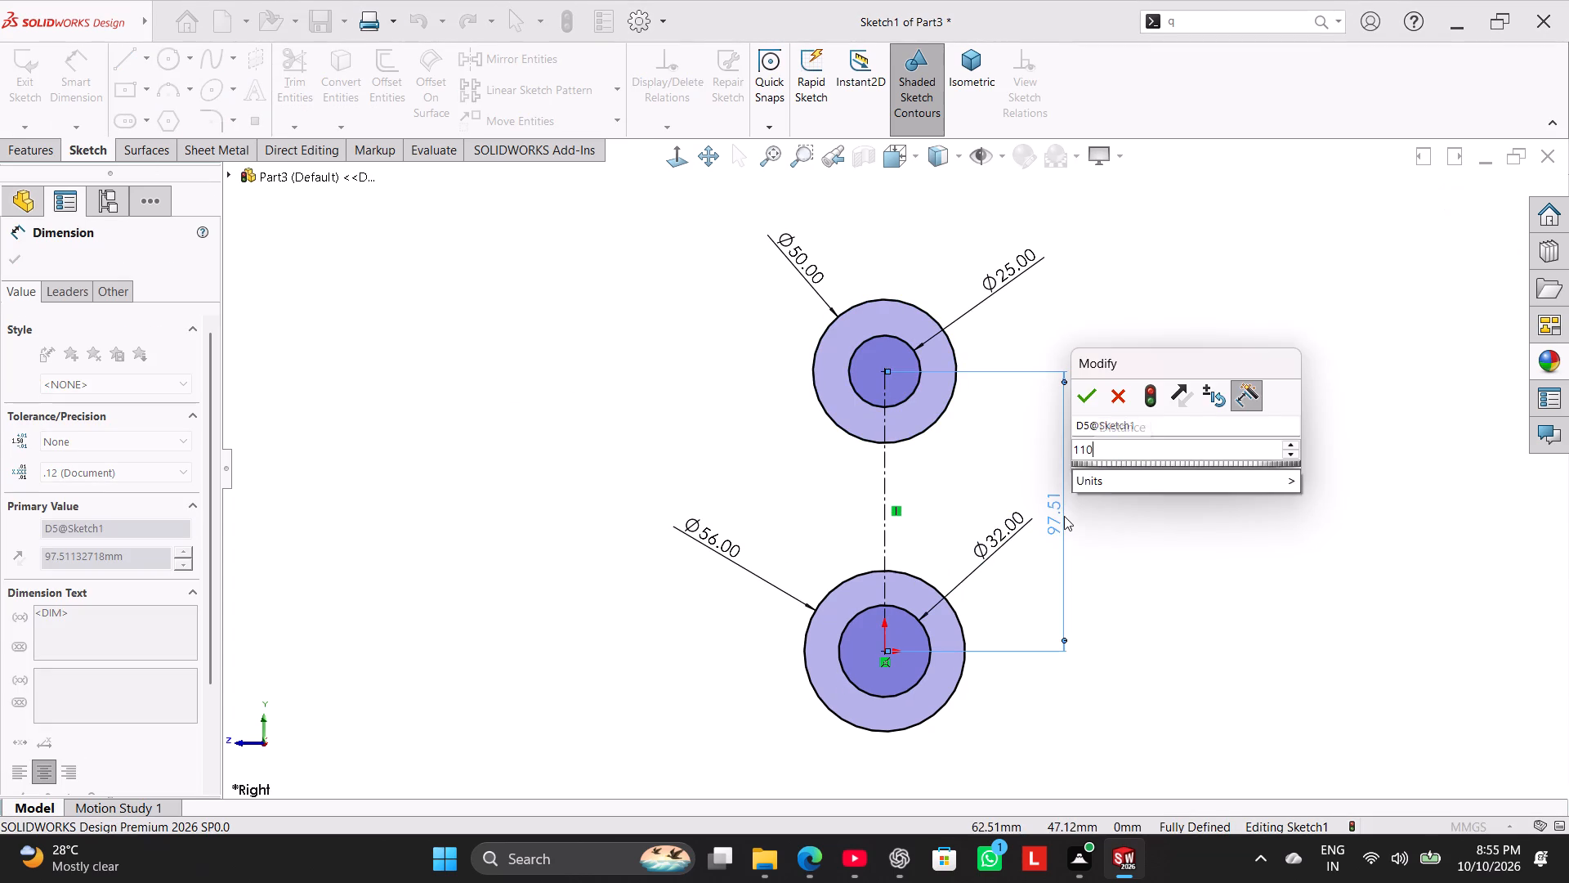
{"action": "key", "text": "Return"}
{"action": "right_click", "coordinate": [605, 418]}
{"action": "left_click", "coordinate": [687, 468]}
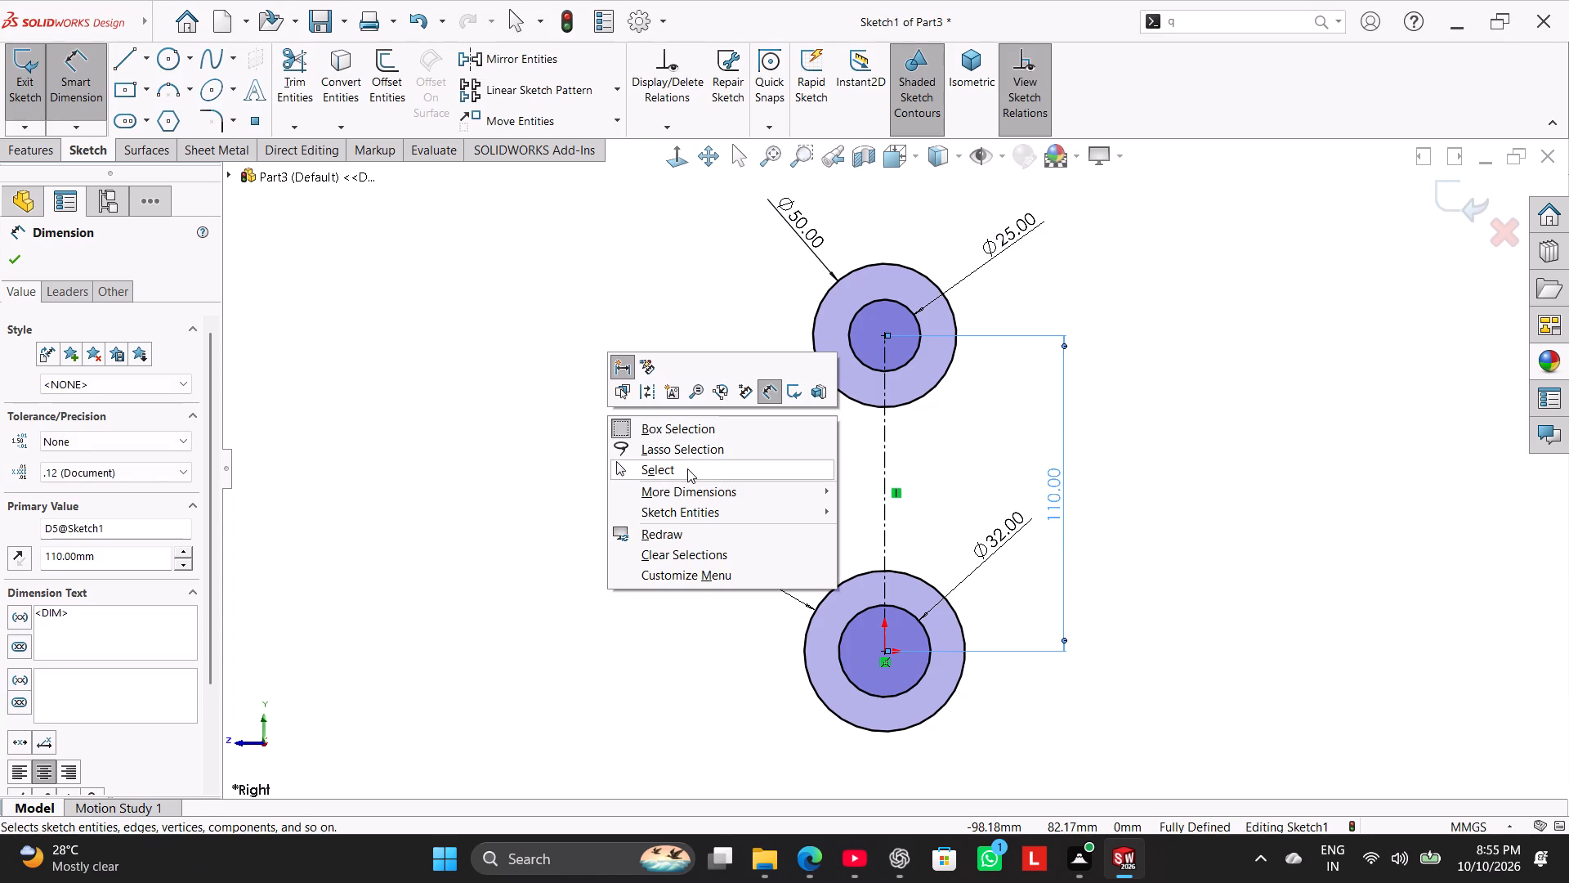
Extrude both ring profiles as a boss, using the Mid Plane end condition and a 46 mm depth.
{"action": "left_click", "coordinate": [49, 152]}
{"action": "left_click", "coordinate": [51, 85]}
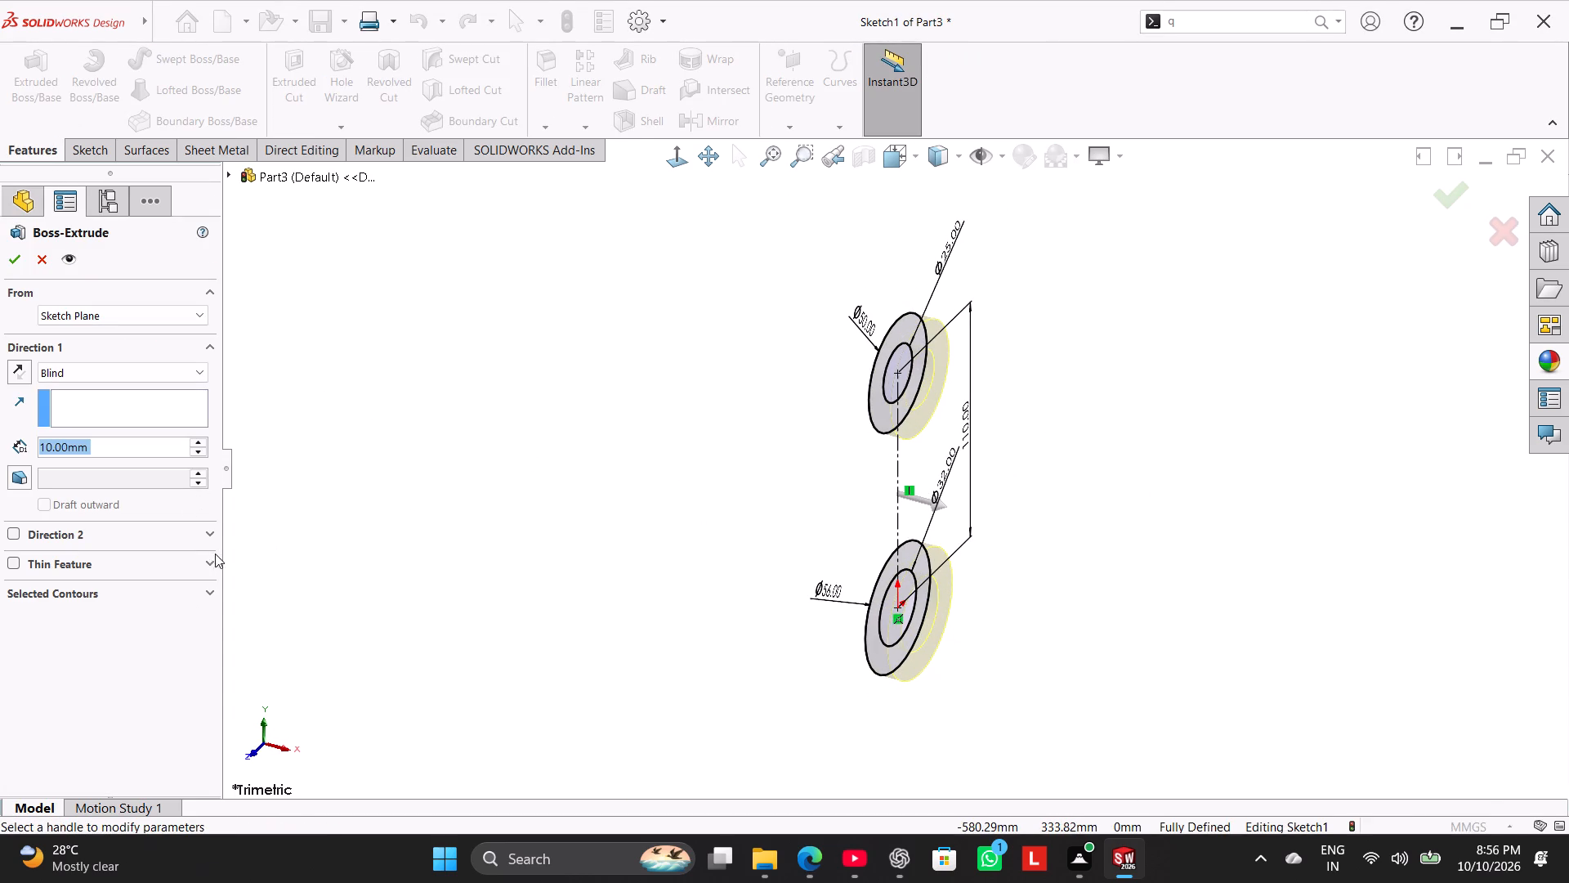
{"action": "left_click", "coordinate": [151, 595]}
{"action": "left_click", "coordinate": [150, 619]}
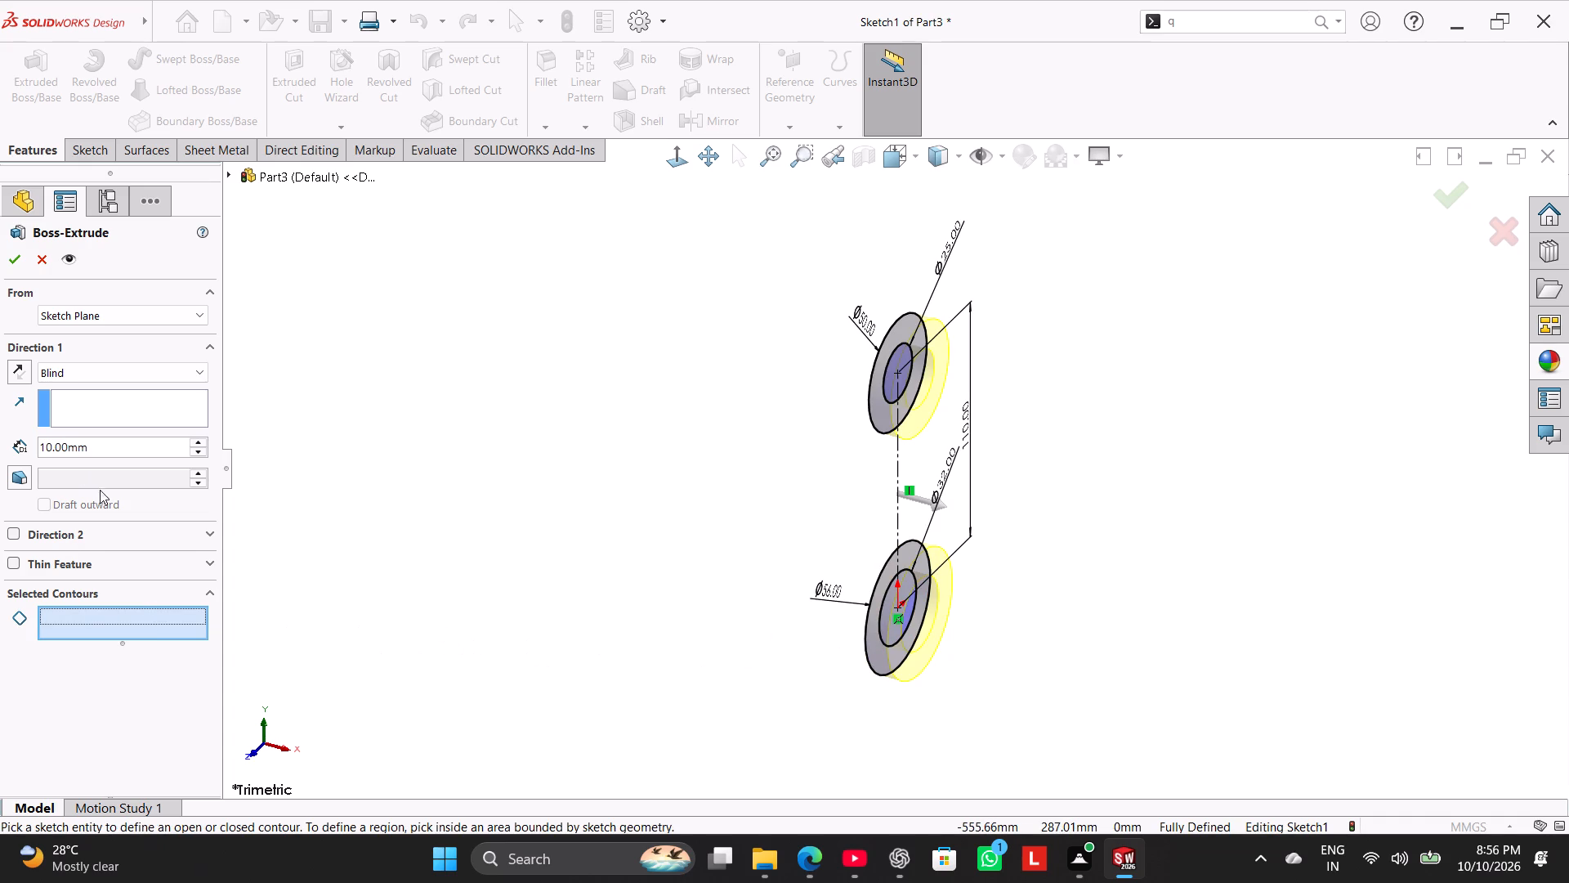
{"action": "left_click", "coordinate": [145, 366]}
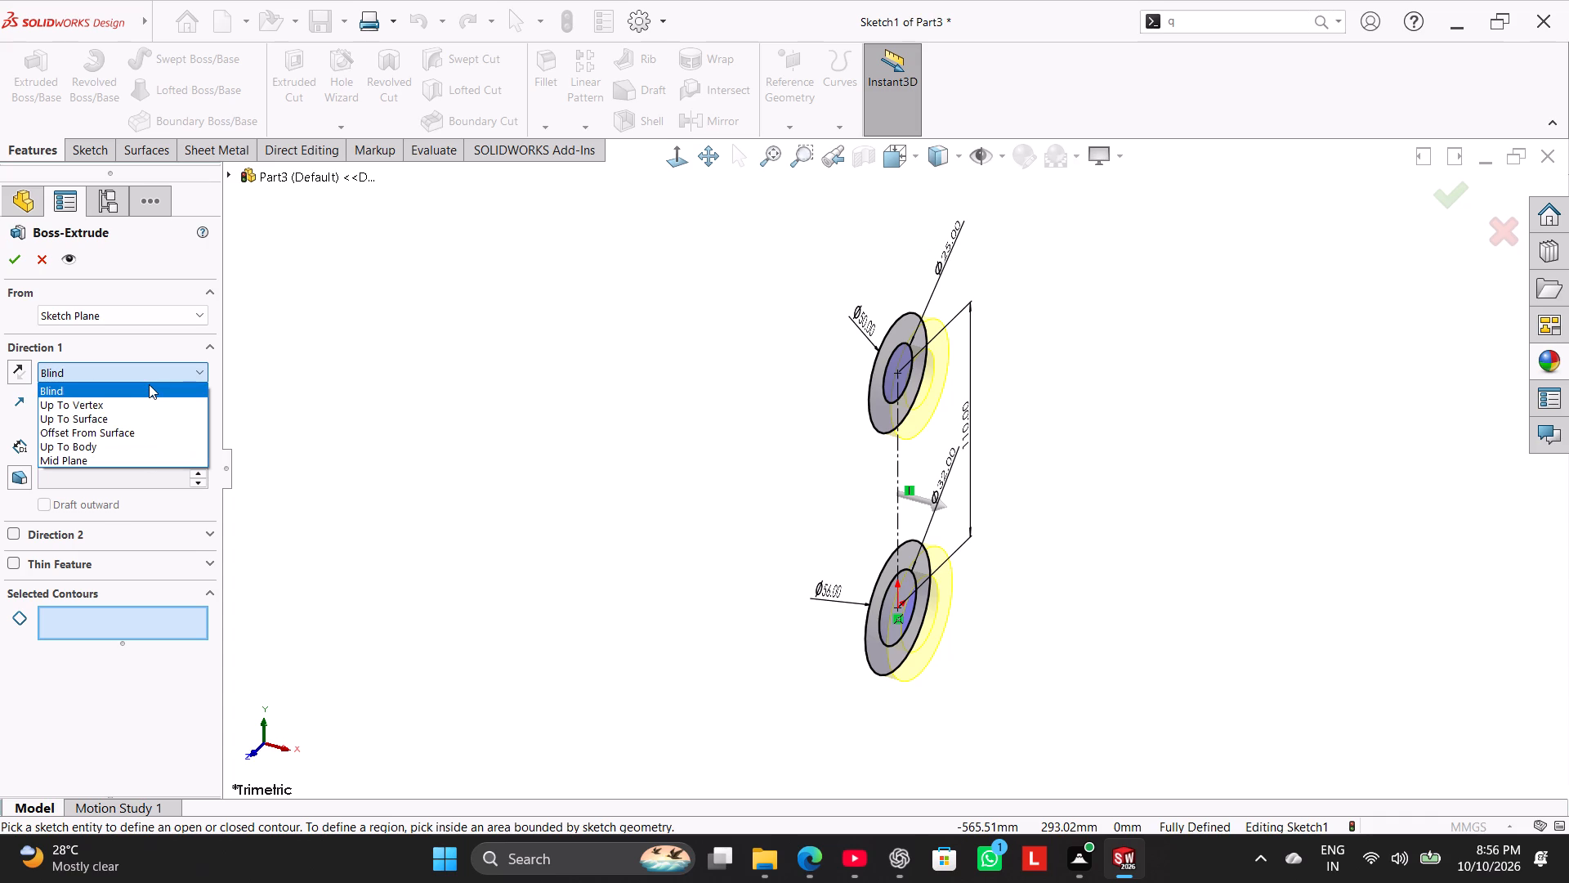
{"action": "left_click", "coordinate": [153, 470]}
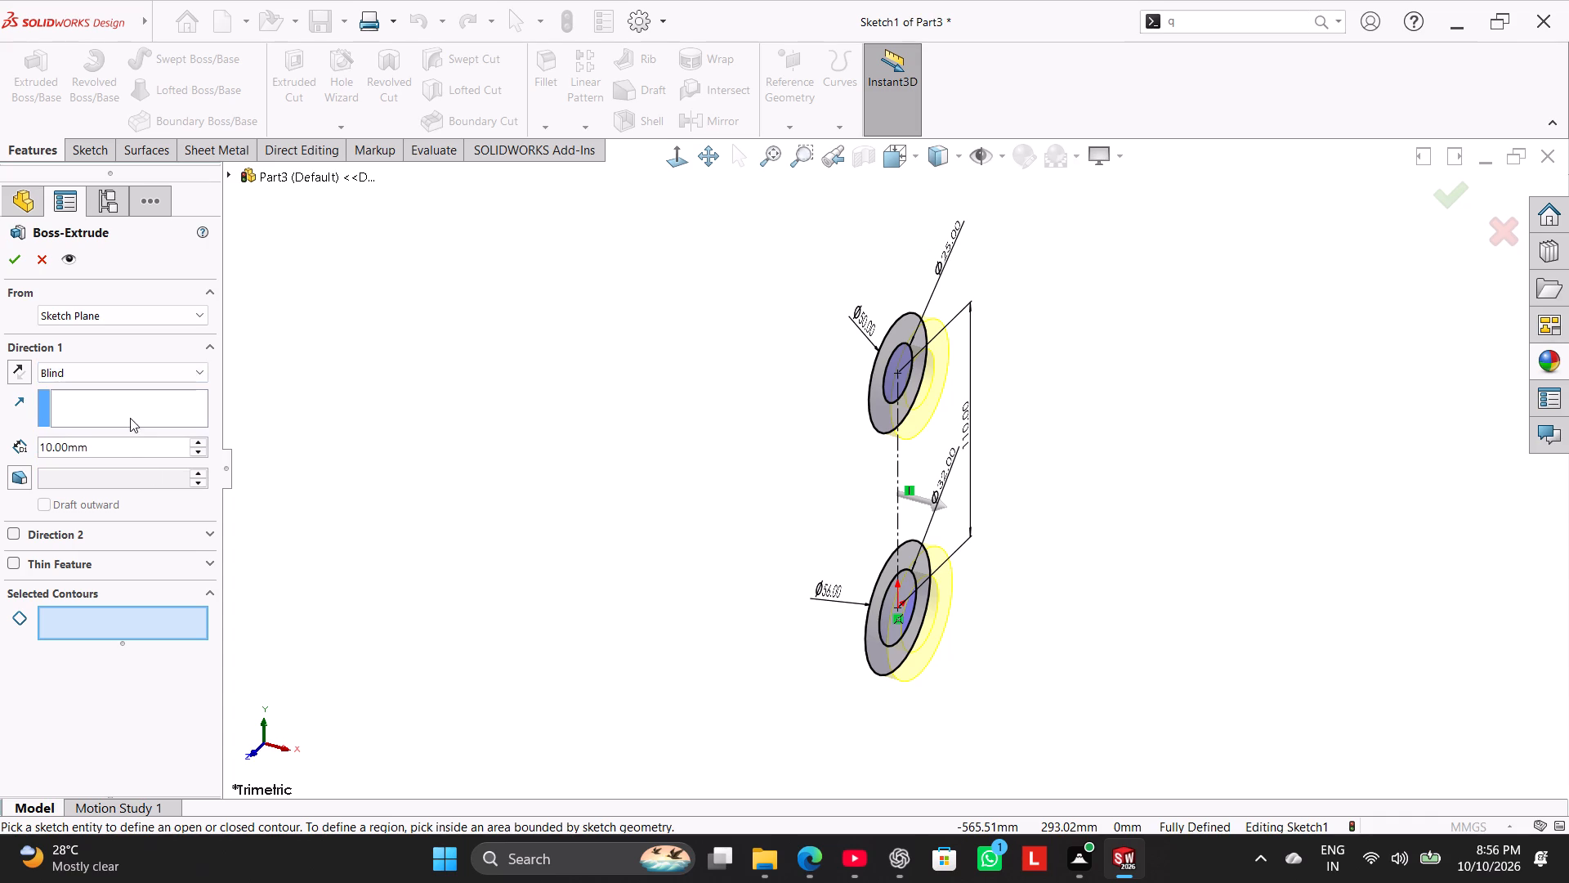
{"action": "double_click", "coordinate": [128, 455]}
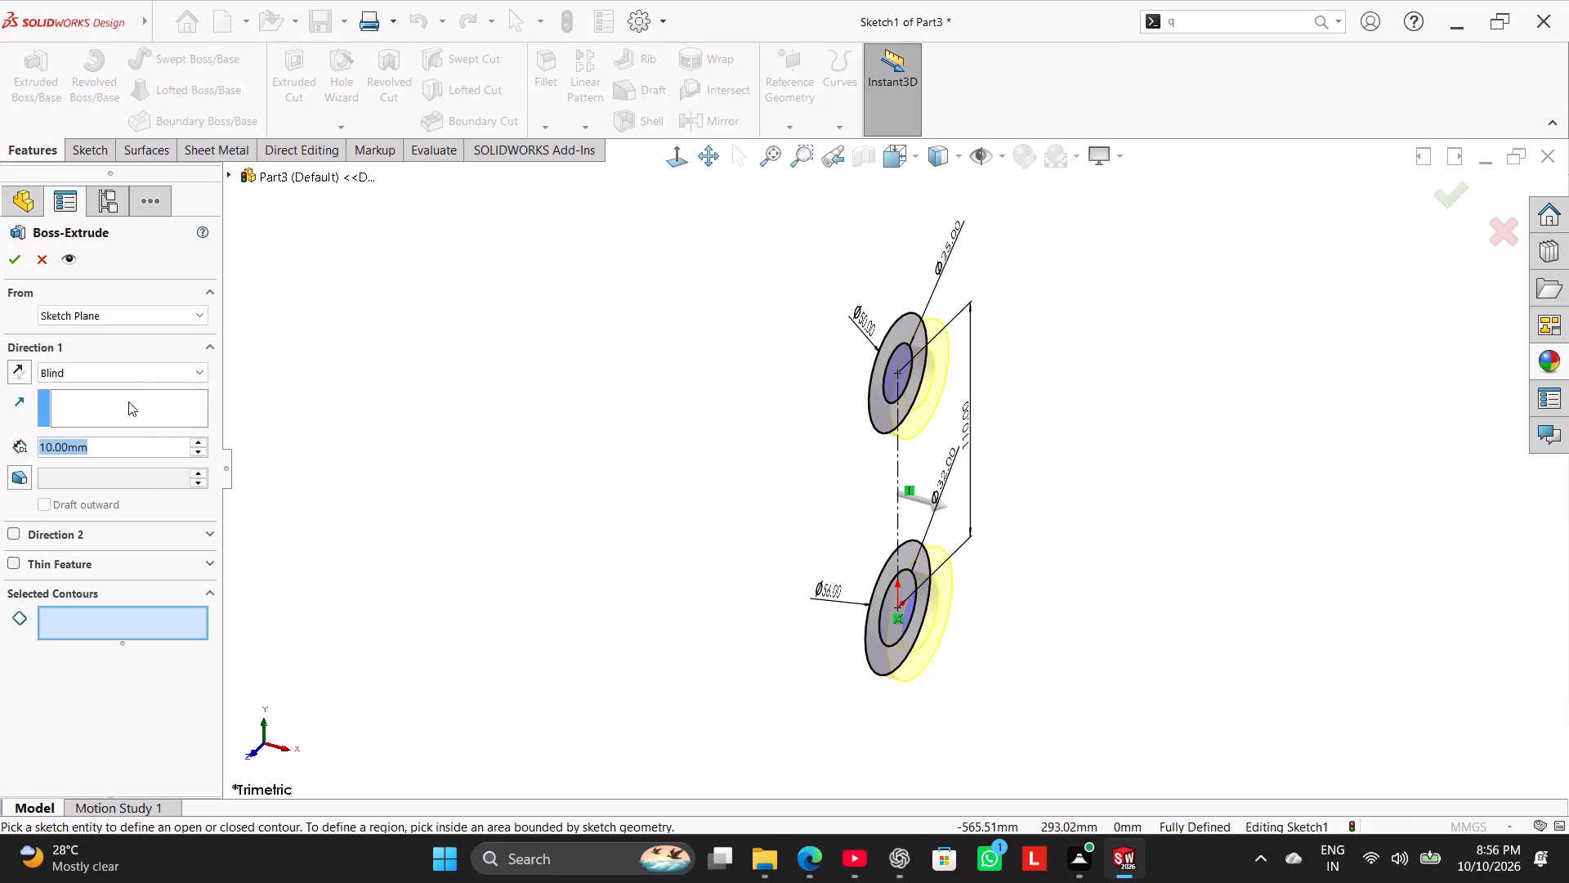
{"action": "left_click", "coordinate": [136, 377]}
{"action": "left_click", "coordinate": [141, 463]}
{"action": "triple_click", "coordinate": [140, 435]}
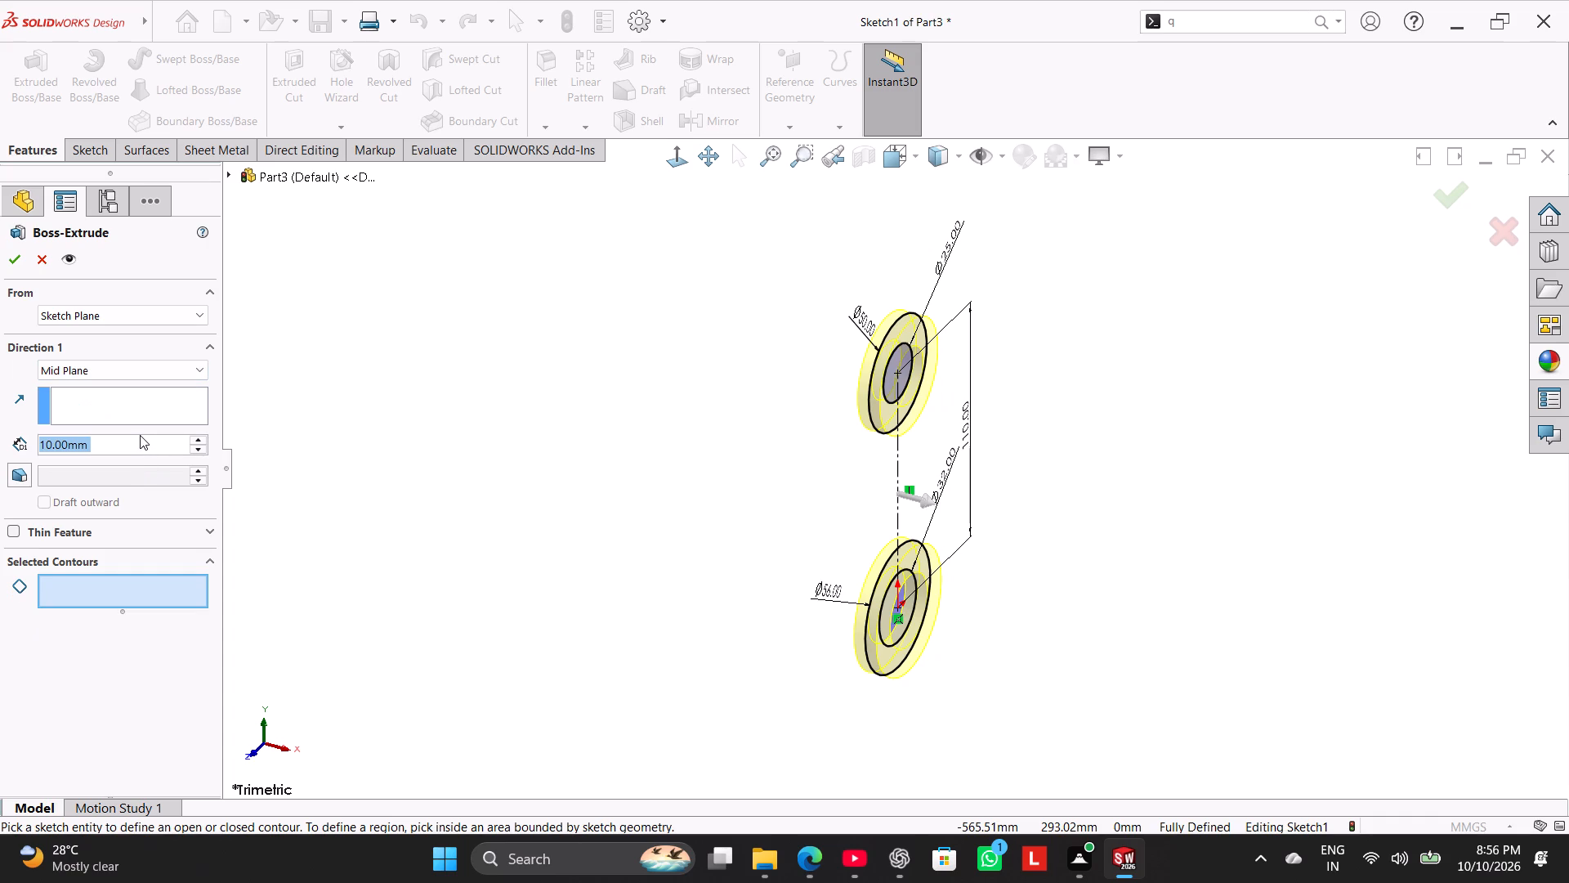
{"action": "left_click", "coordinate": [140, 437]}
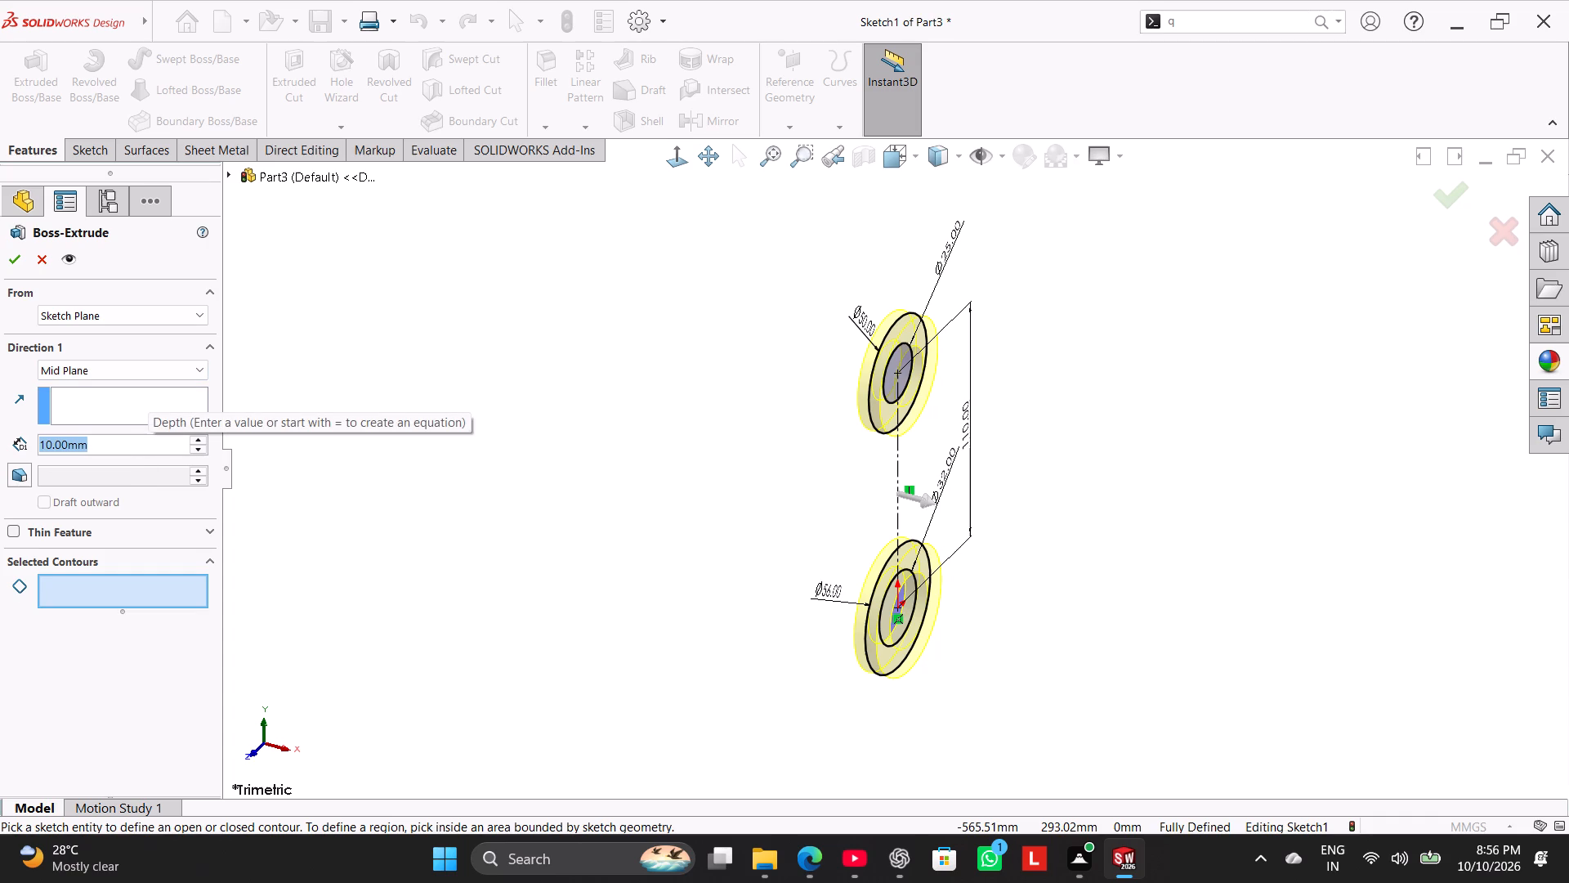
{"action": "key", "text": "4"}
{"action": "key", "text": "6"}
{"action": "key", "text": "Return"}
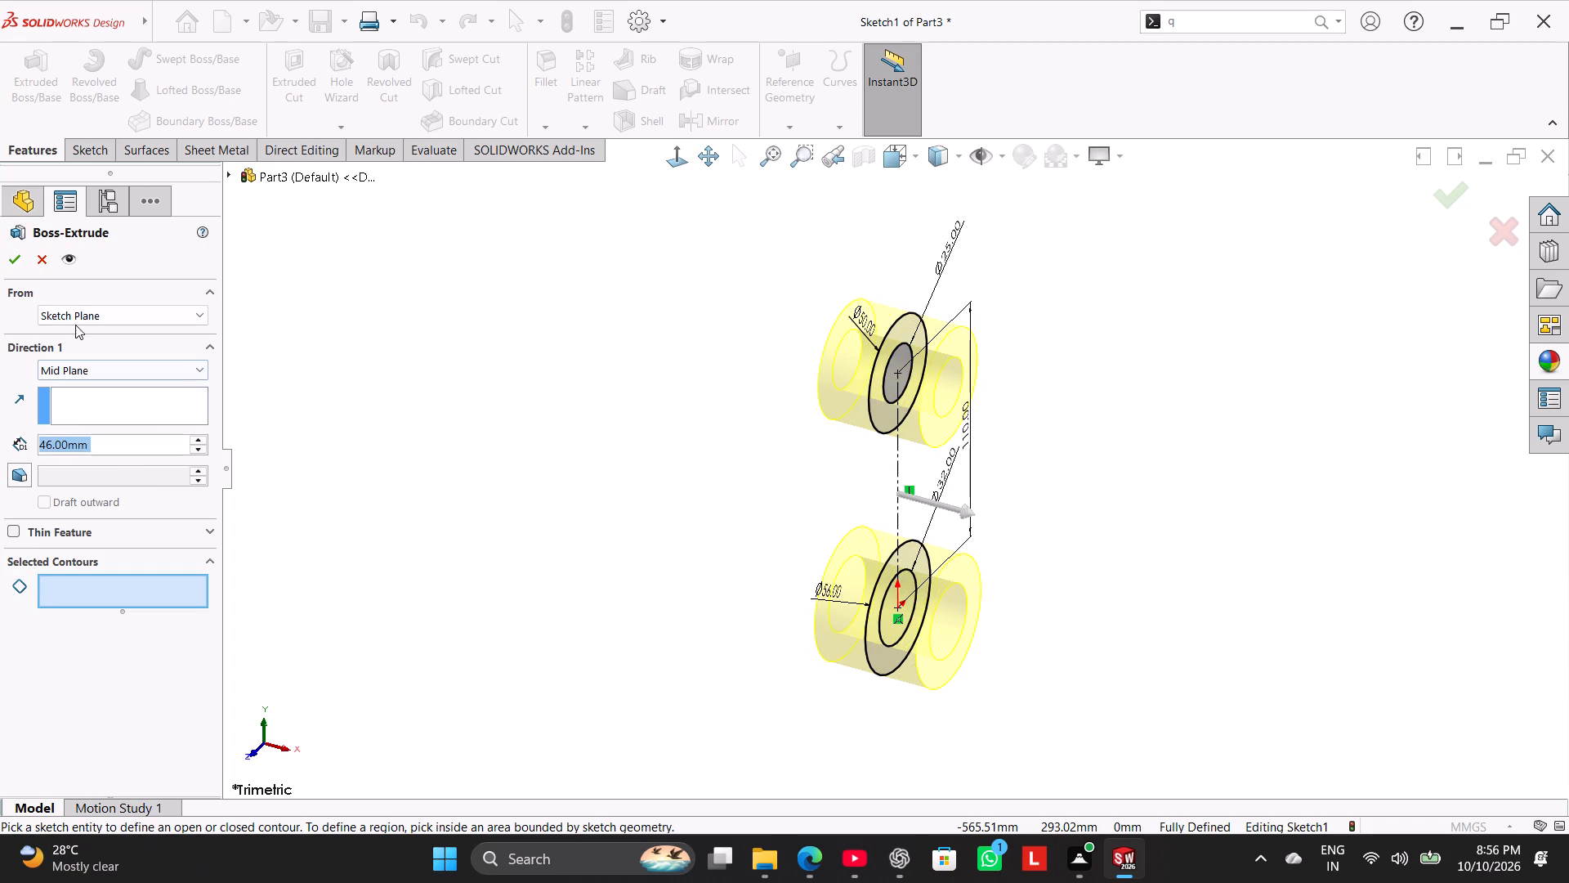
{"action": "left_click", "coordinate": [20, 252]}
{"action": "left_click", "coordinate": [359, 402]}
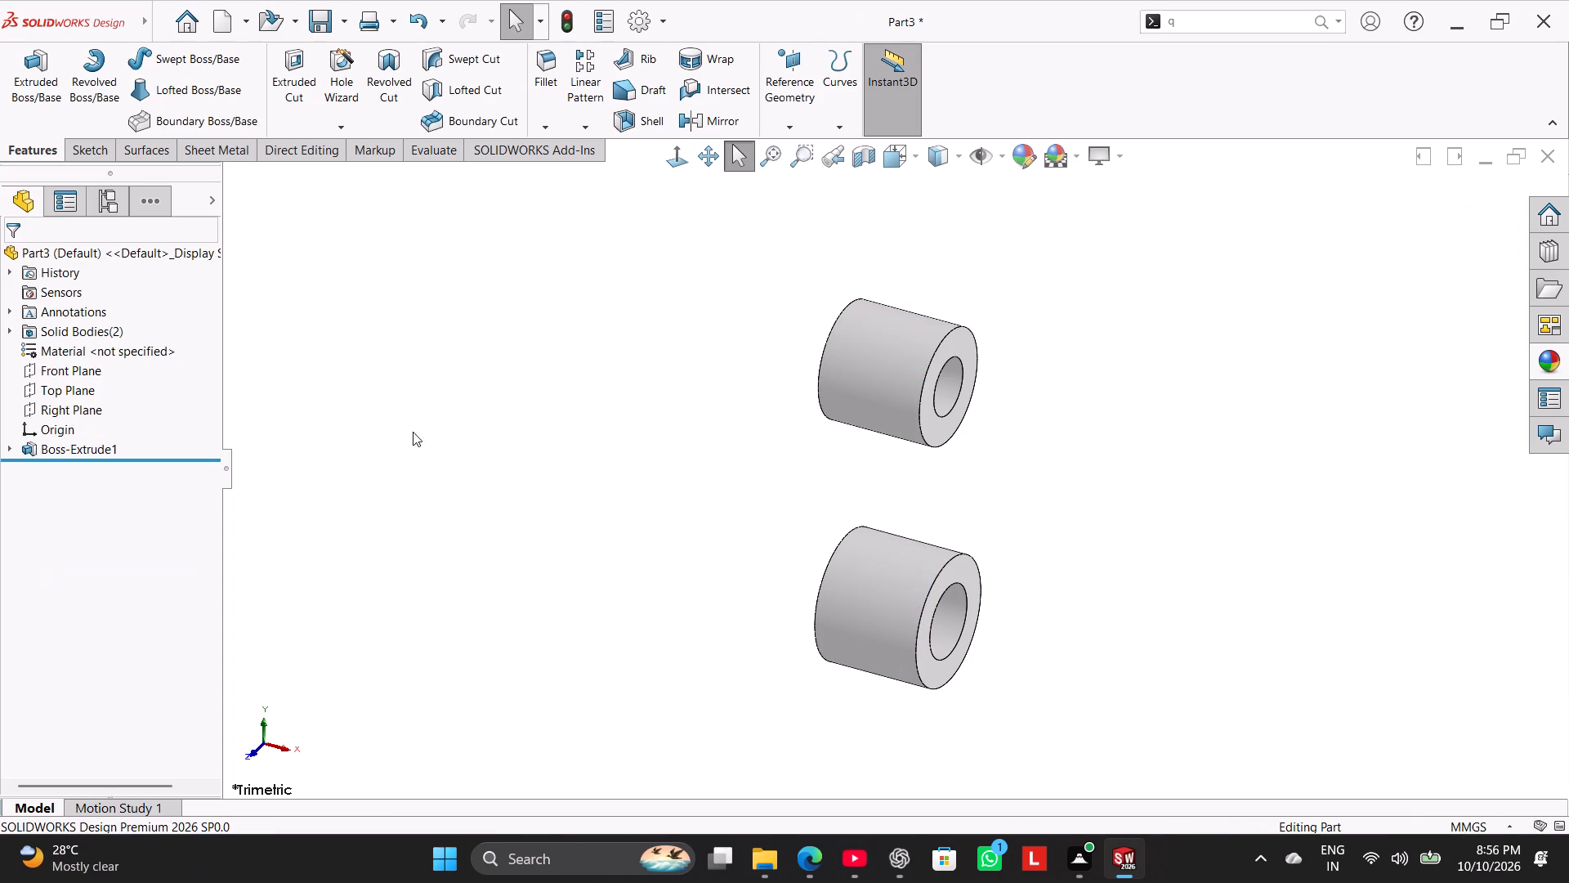
Start a new sketch on the Front Plane.
{"action": "middle_click_drag", "start_coordinate": [480, 477], "coordinate": [536, 496]}
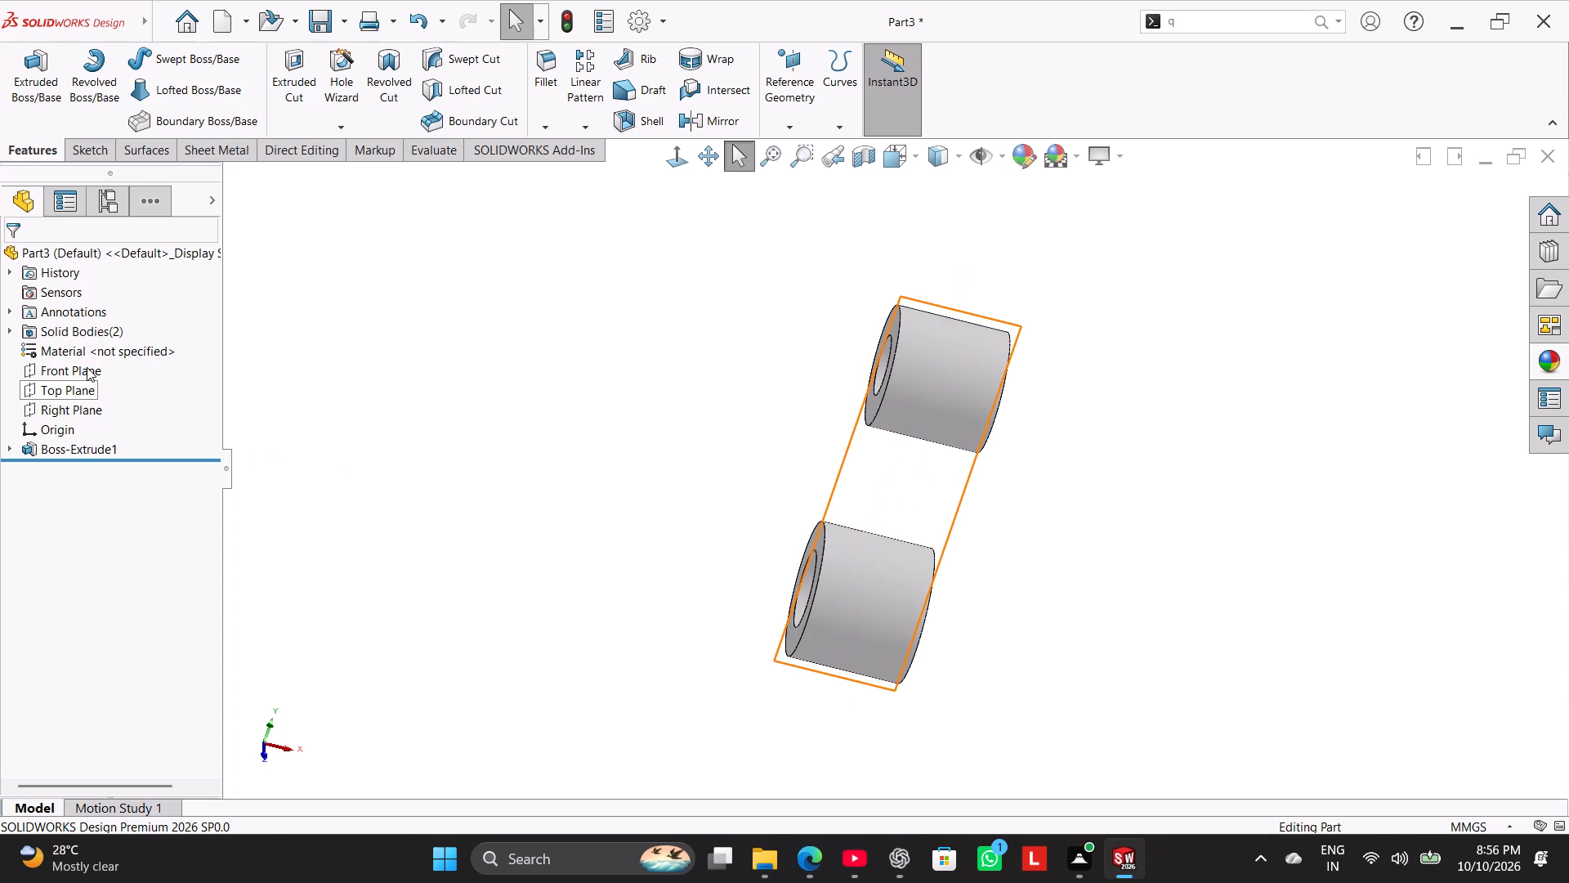
{"action": "left_click", "coordinate": [86, 364]}
{"action": "left_click", "coordinate": [100, 344]}
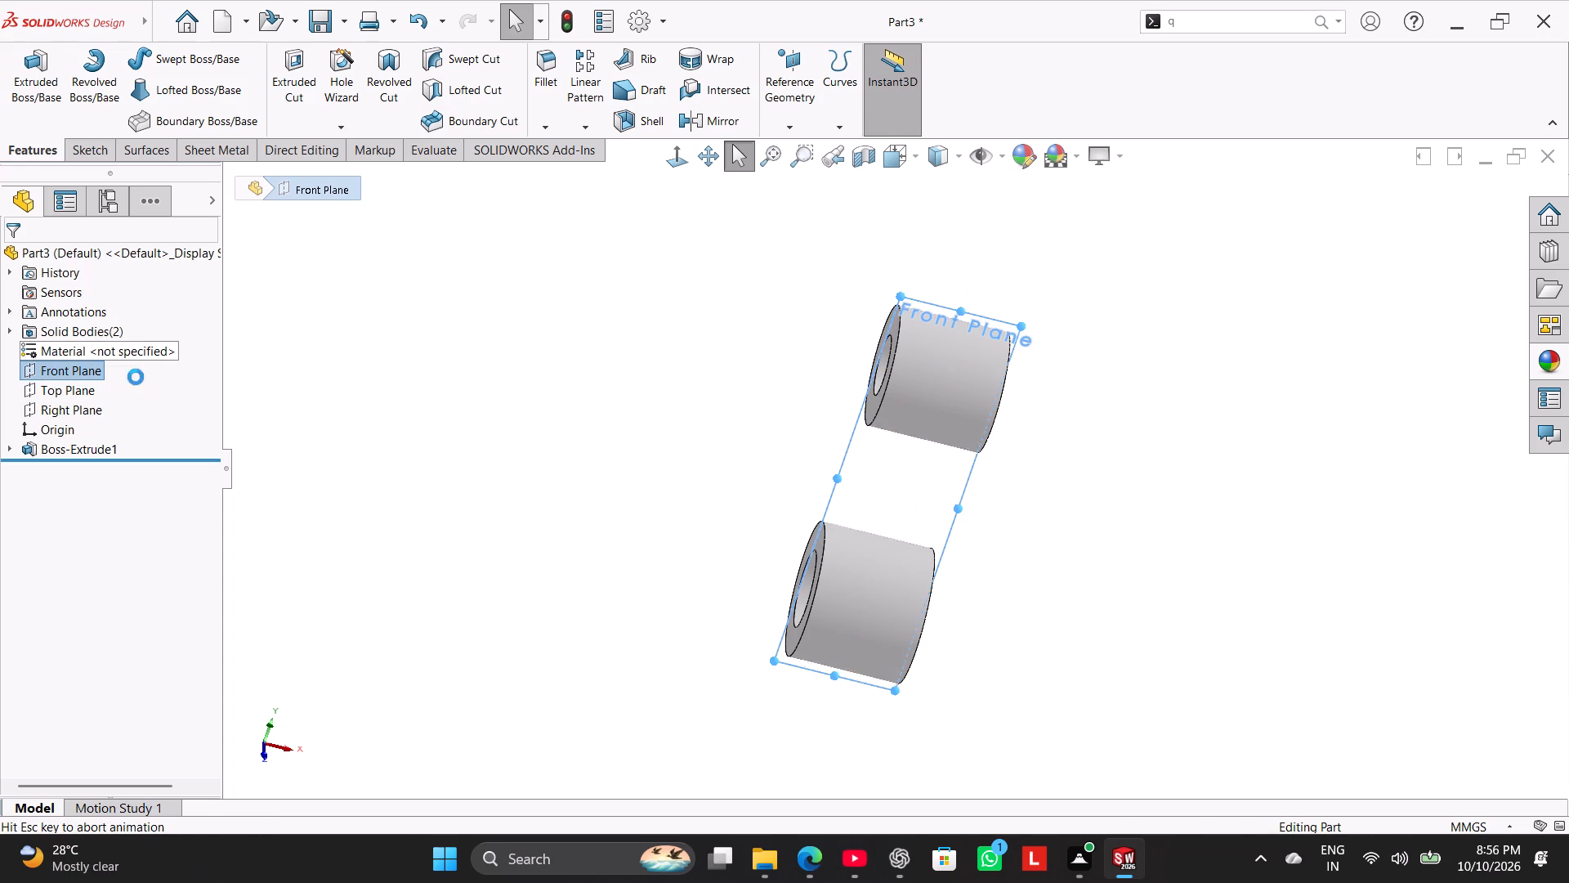
{"action": "left_click", "coordinate": [498, 443]}
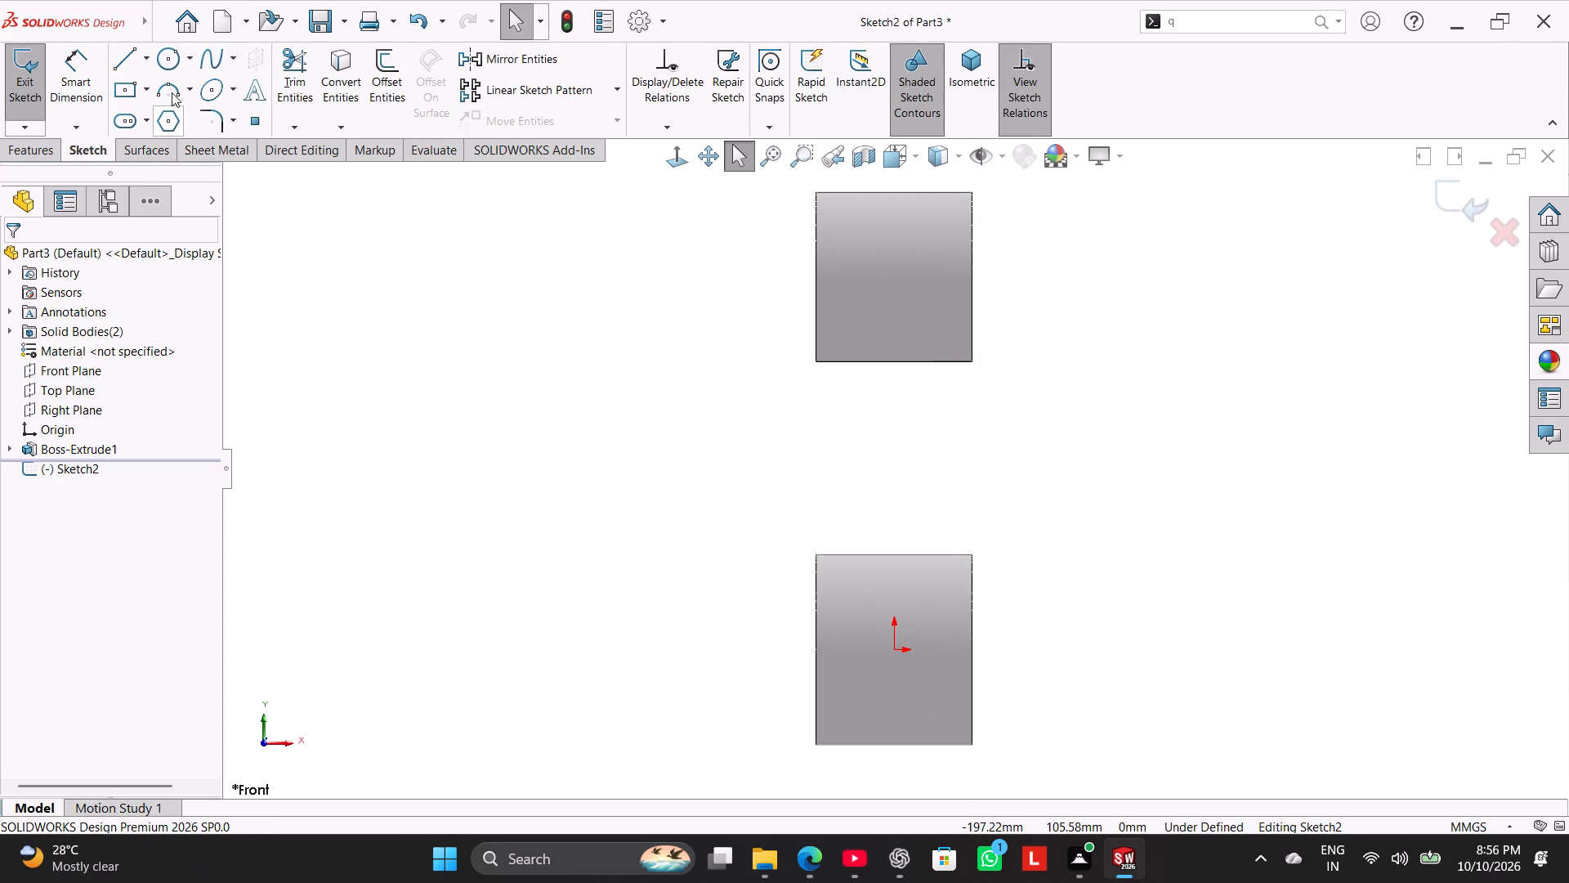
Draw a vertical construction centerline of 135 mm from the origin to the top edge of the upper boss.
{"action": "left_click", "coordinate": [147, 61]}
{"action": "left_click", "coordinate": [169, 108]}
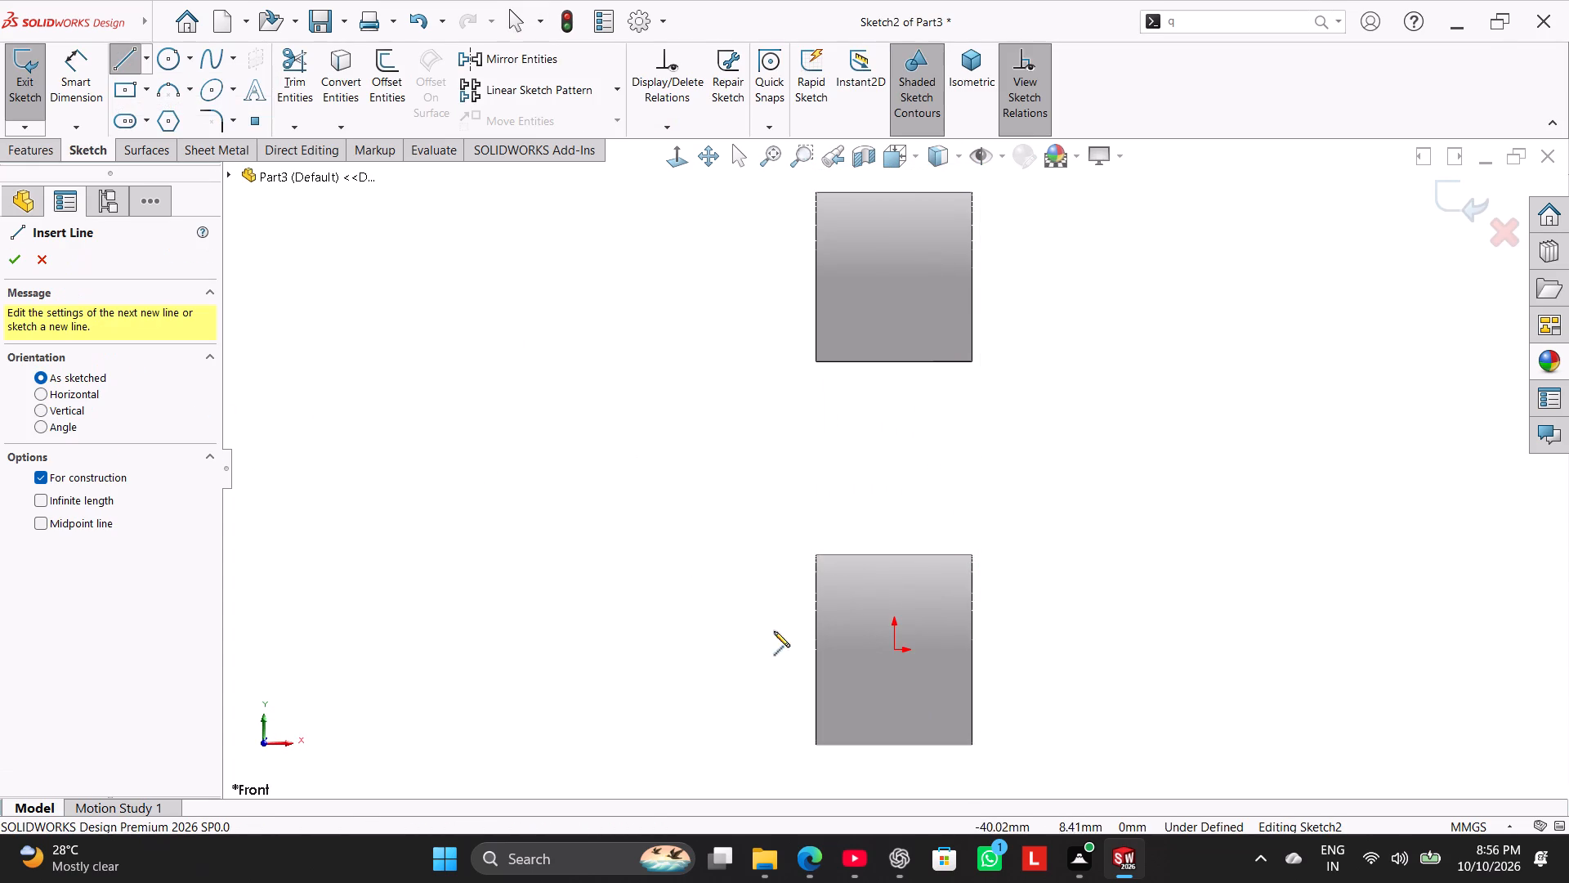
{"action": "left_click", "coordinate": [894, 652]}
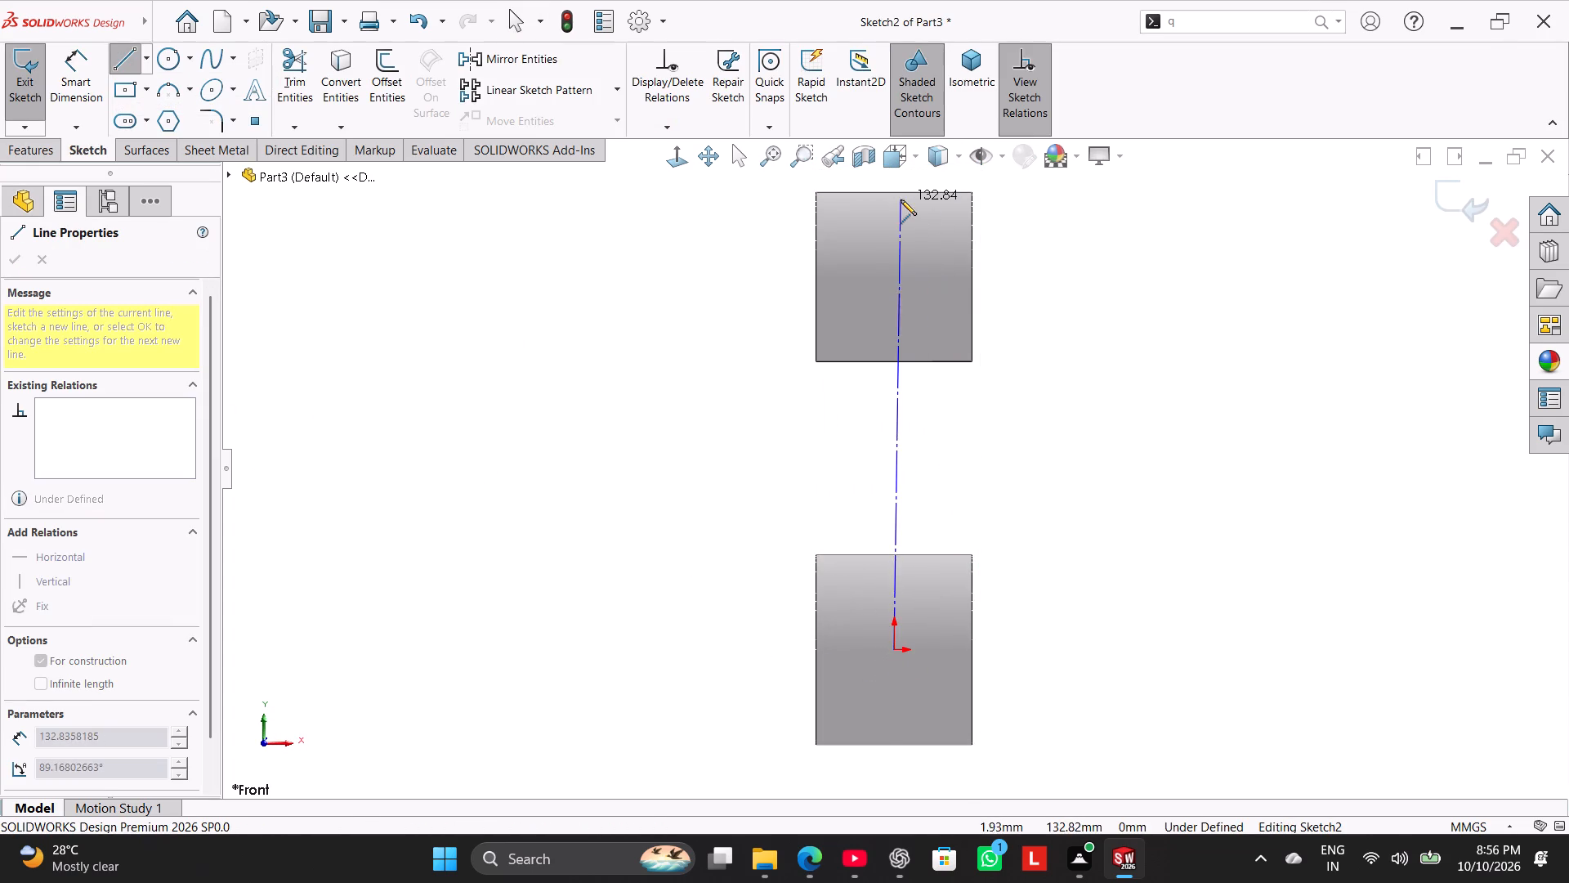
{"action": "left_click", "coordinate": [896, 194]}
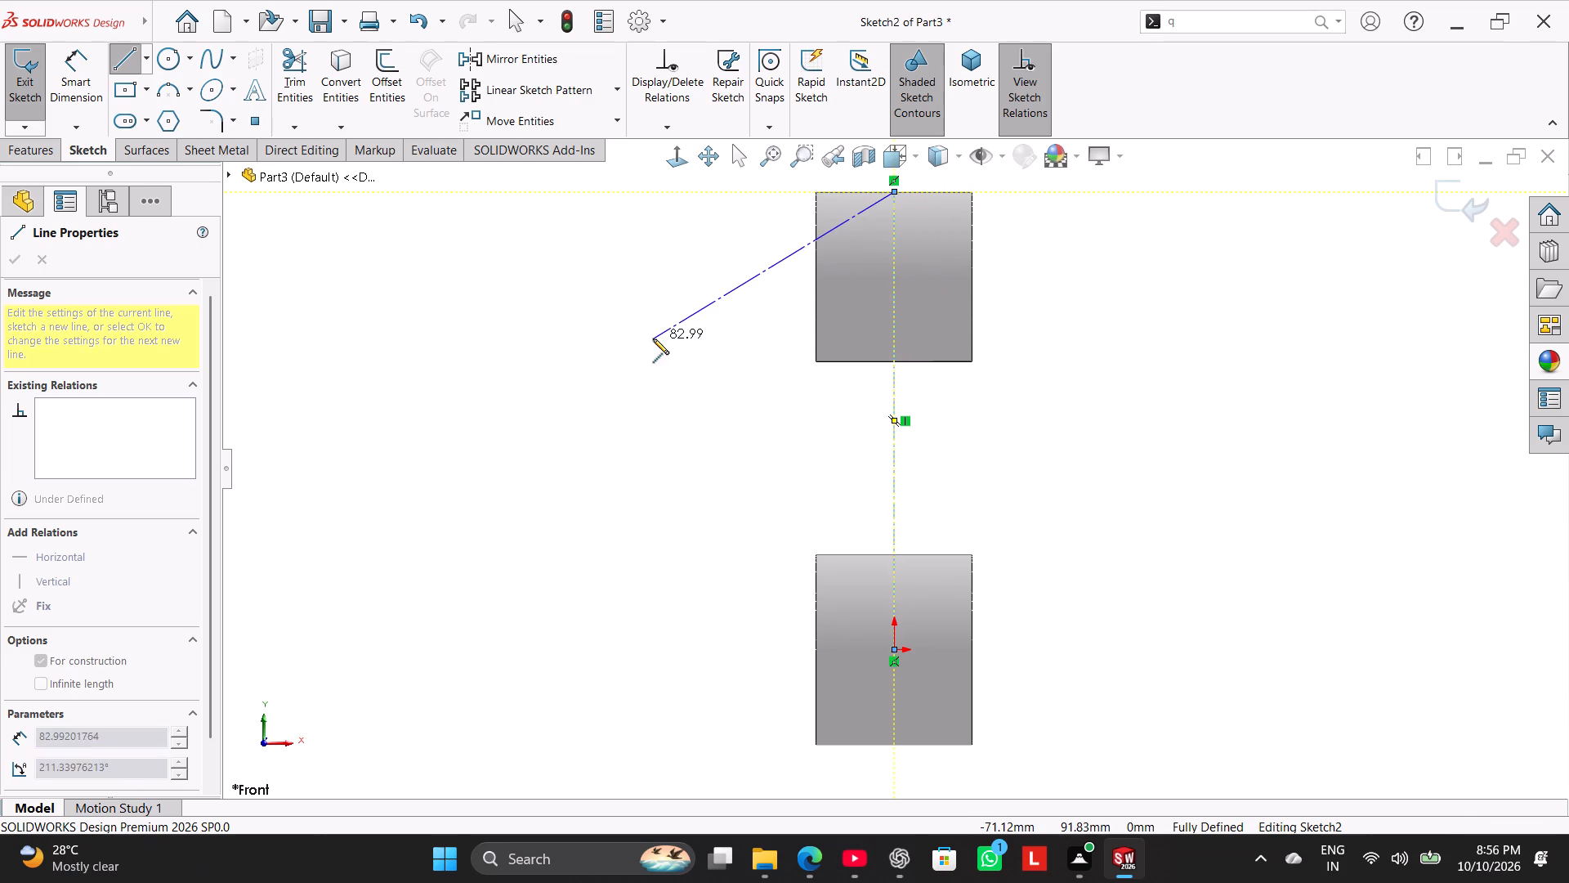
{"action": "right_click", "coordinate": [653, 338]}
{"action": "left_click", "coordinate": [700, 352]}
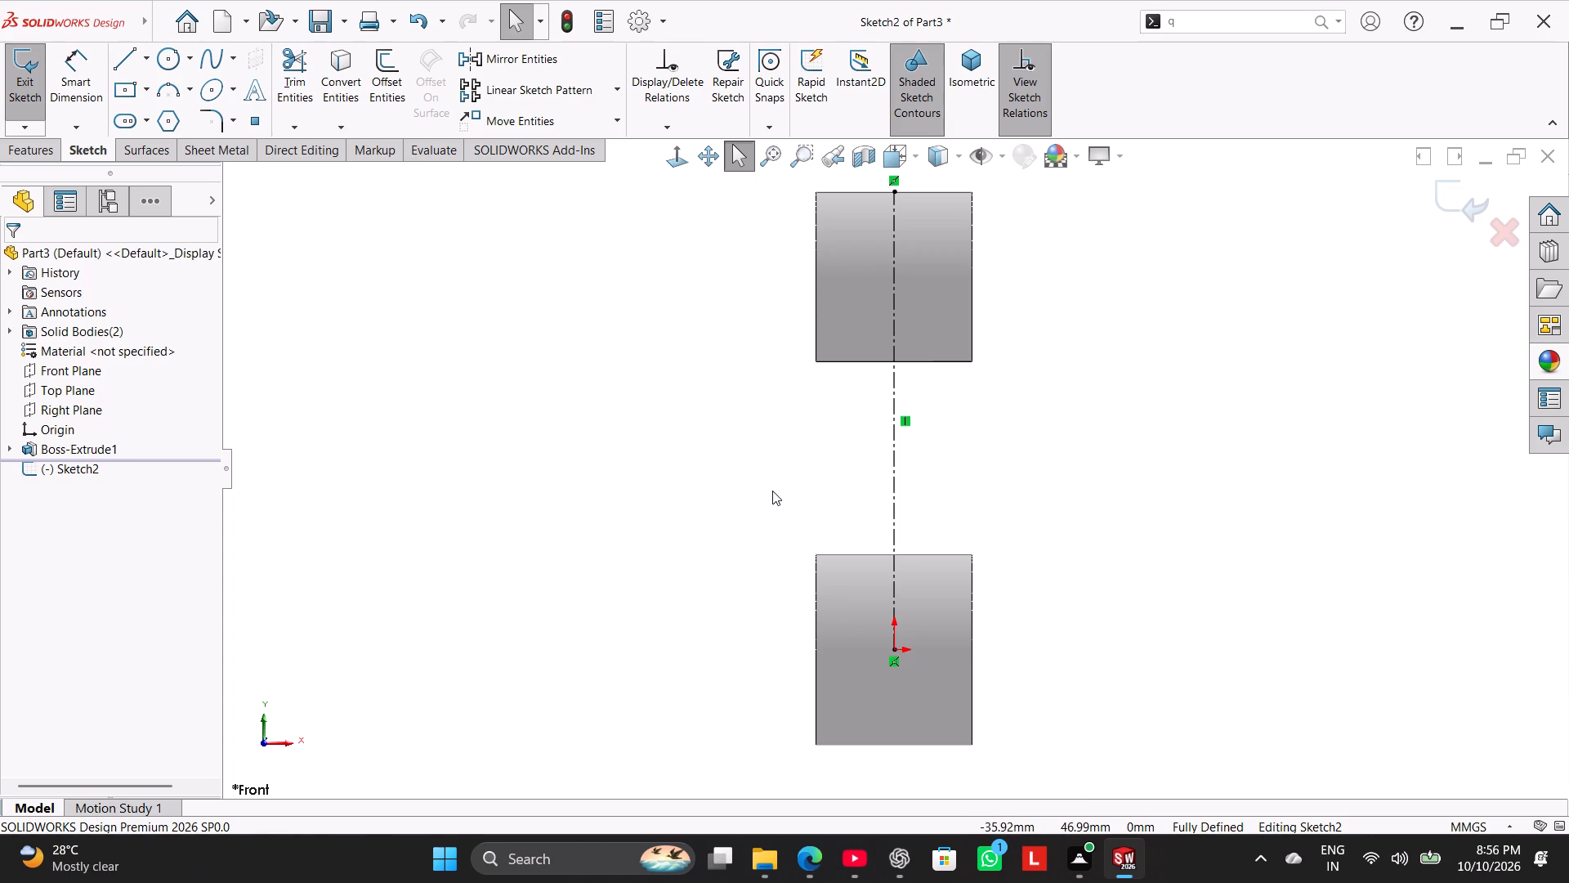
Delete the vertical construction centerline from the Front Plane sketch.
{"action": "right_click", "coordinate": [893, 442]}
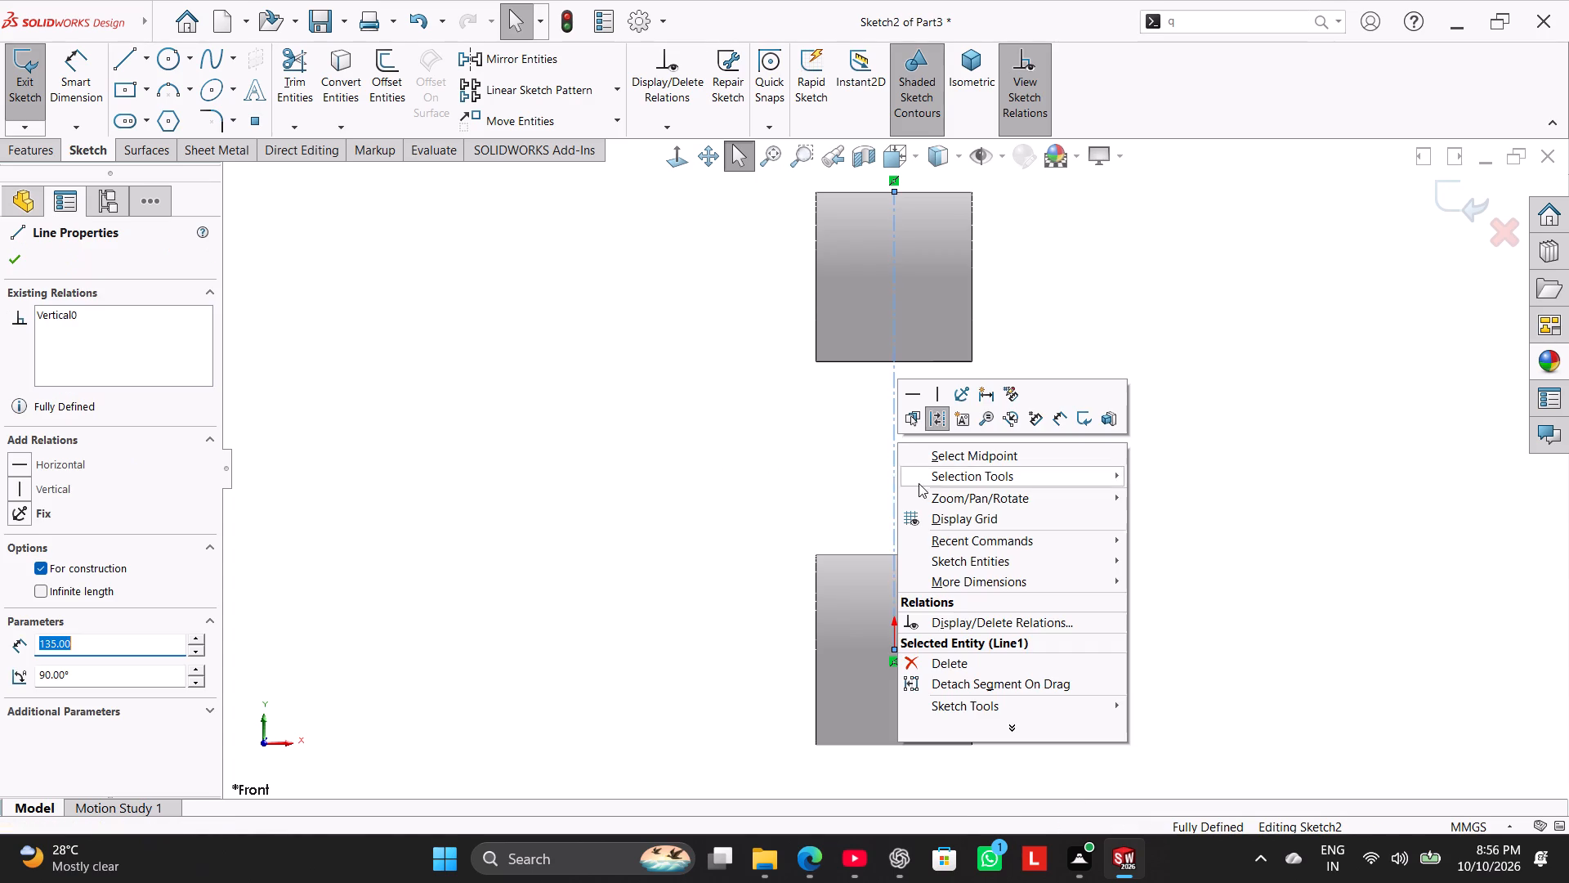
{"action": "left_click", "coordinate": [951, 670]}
Exit the empty Front Plane sketch.
{"action": "middle_click_drag", "start_coordinate": [742, 483], "coordinate": [711, 529]}
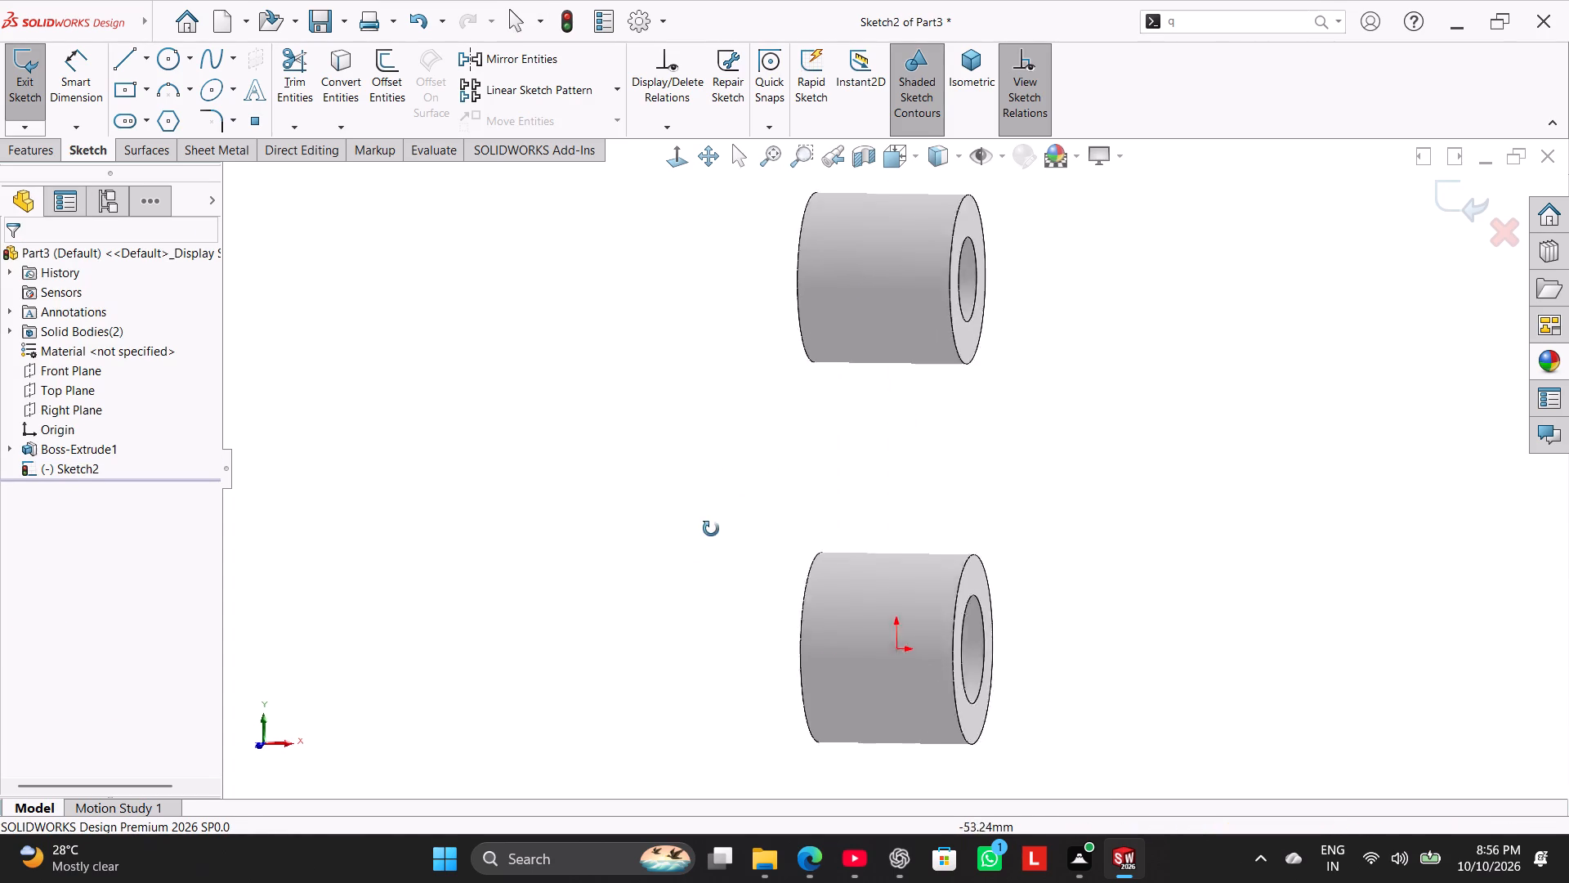
{"action": "middle_click_drag", "start_coordinate": [711, 529], "coordinate": [686, 607]}
{"action": "right_click", "coordinate": [108, 443]}
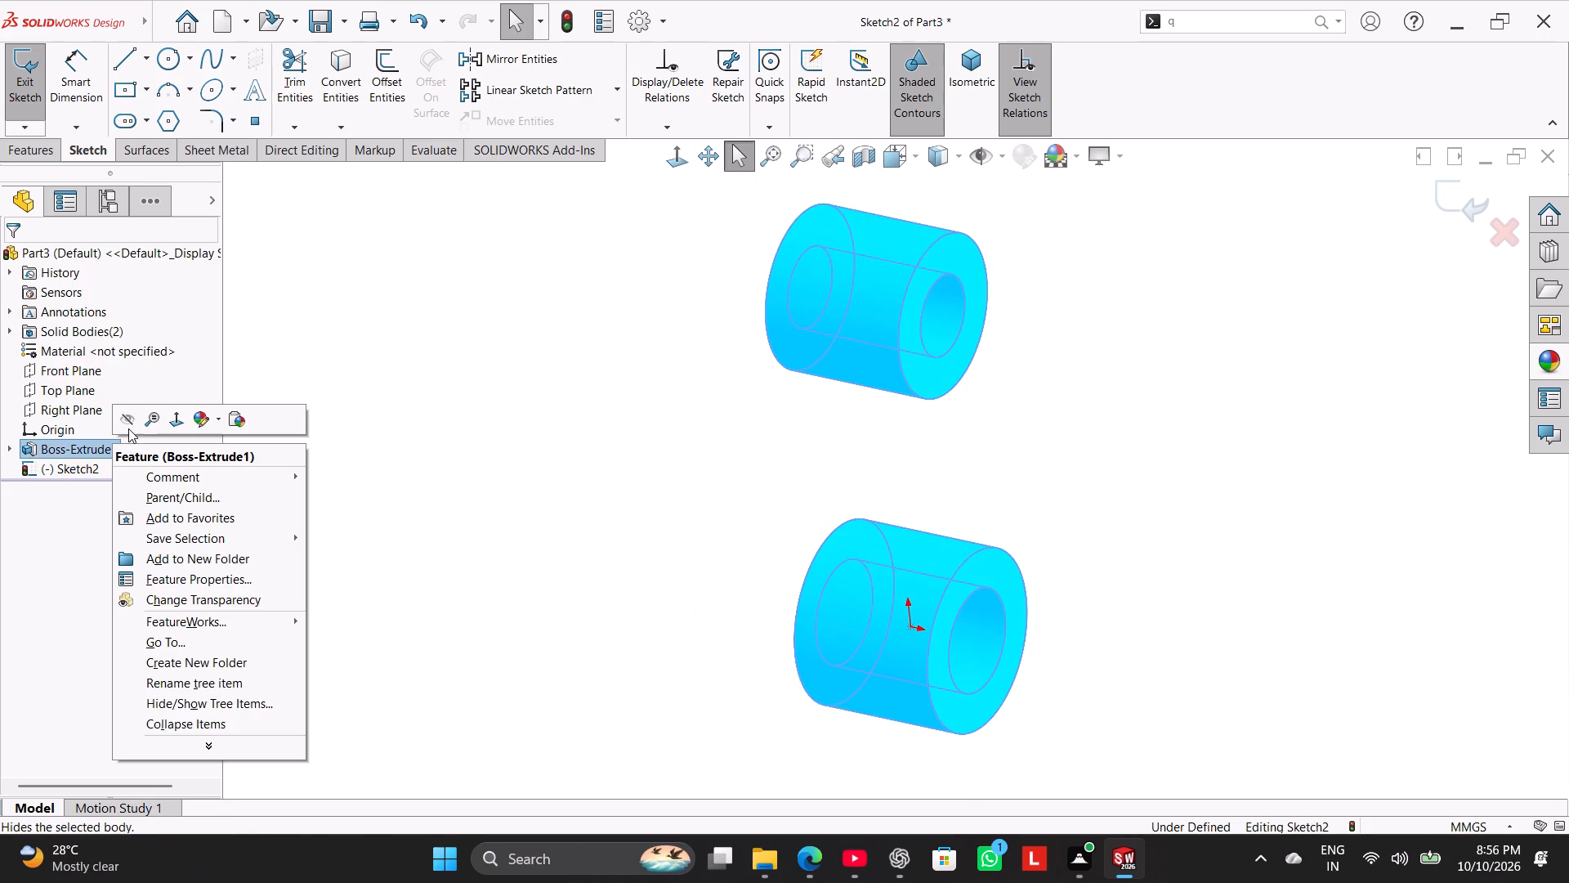
{"action": "left_click", "coordinate": [270, 355]}
{"action": "right_click", "coordinate": [79, 455]}
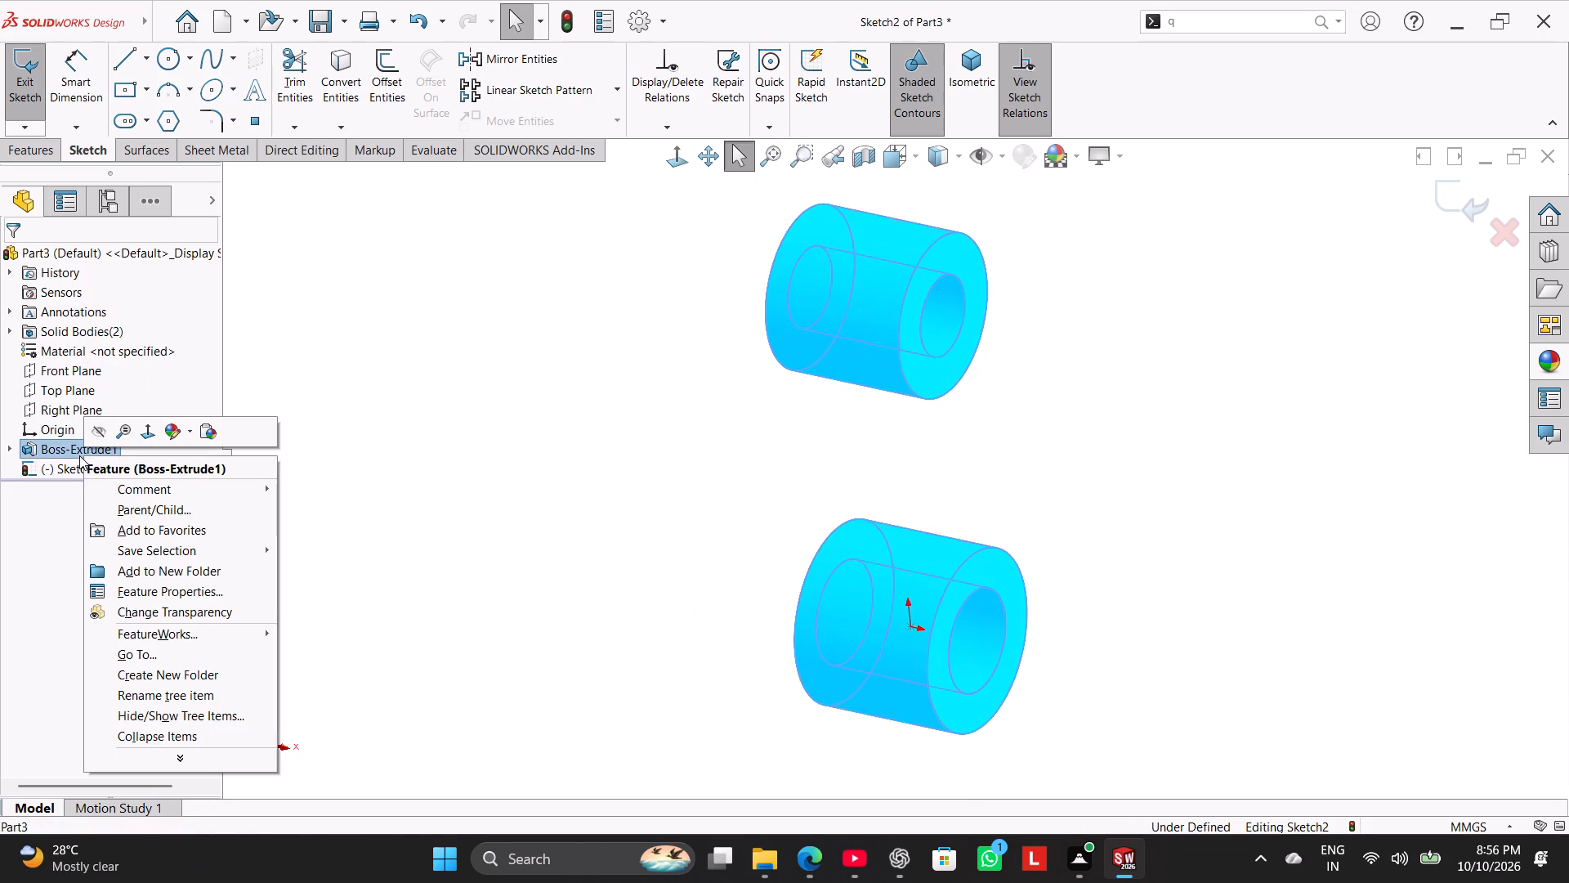
{"action": "left_click", "coordinate": [31, 90]}
Edit the first boss extrusion so its selected contours include only the upper ring, keeping Mid Plane at 46 mm.
{"action": "right_click", "coordinate": [81, 450]}
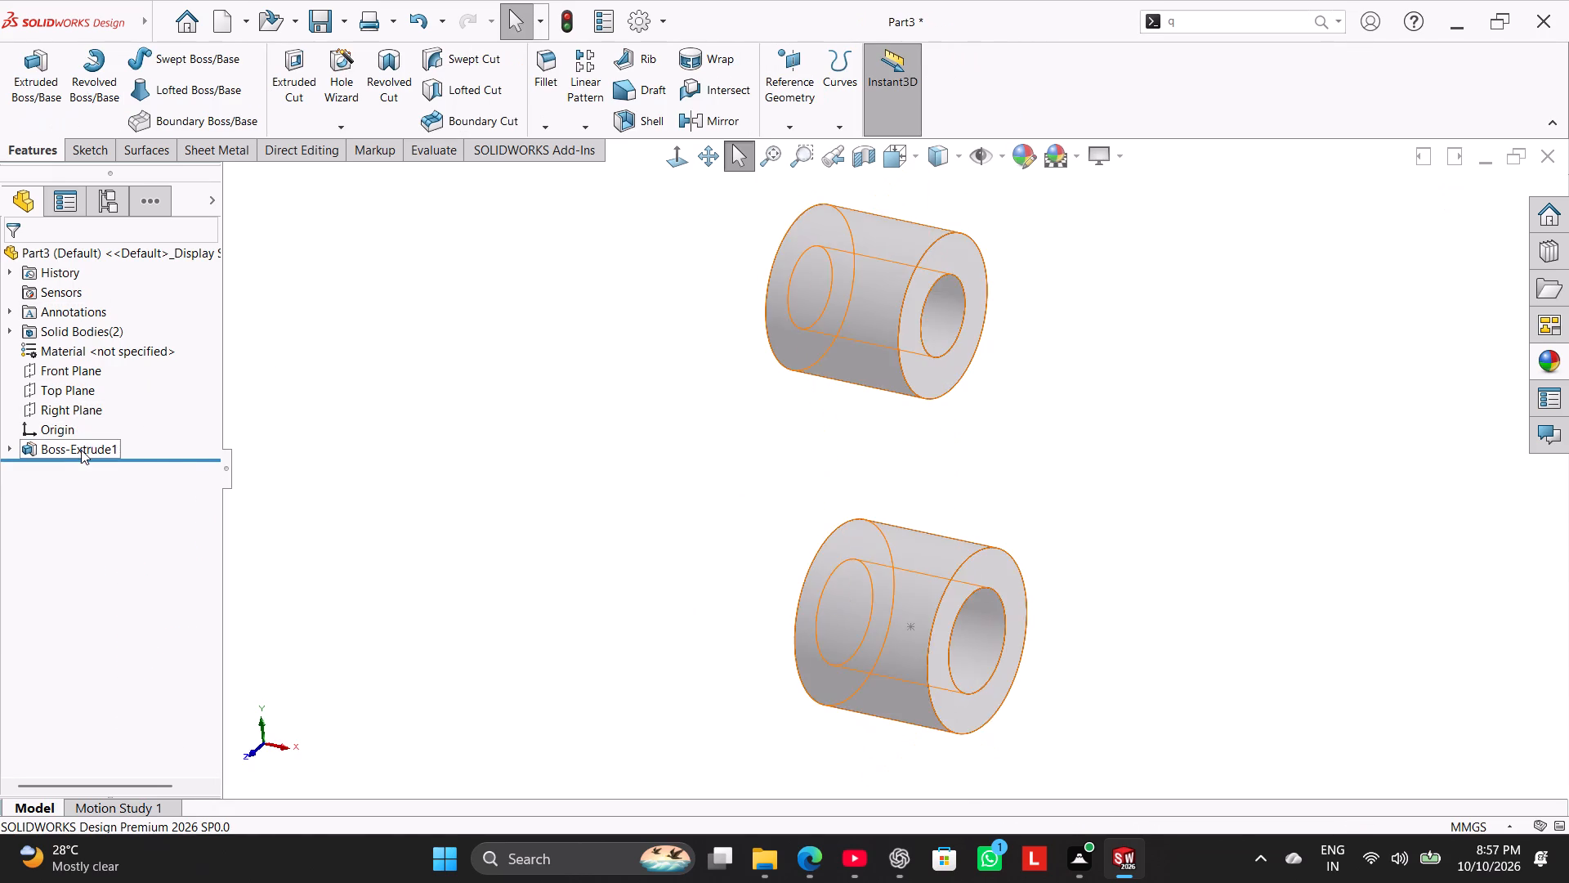
{"action": "left_click", "coordinate": [94, 401]}
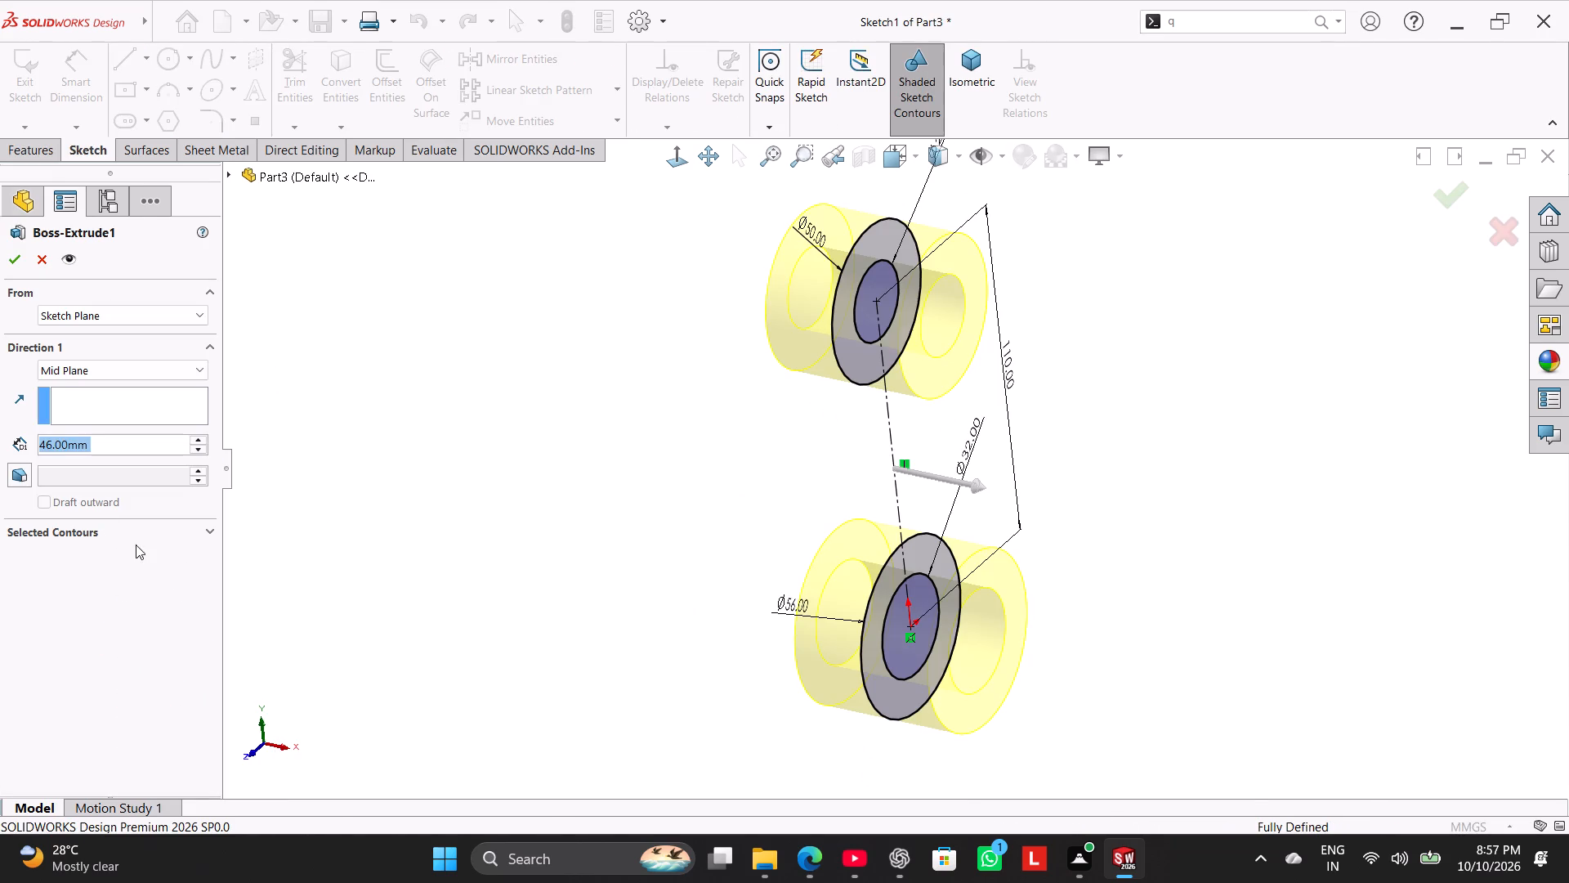
{"action": "left_click", "coordinate": [139, 529]}
{"action": "right_click", "coordinate": [141, 567]}
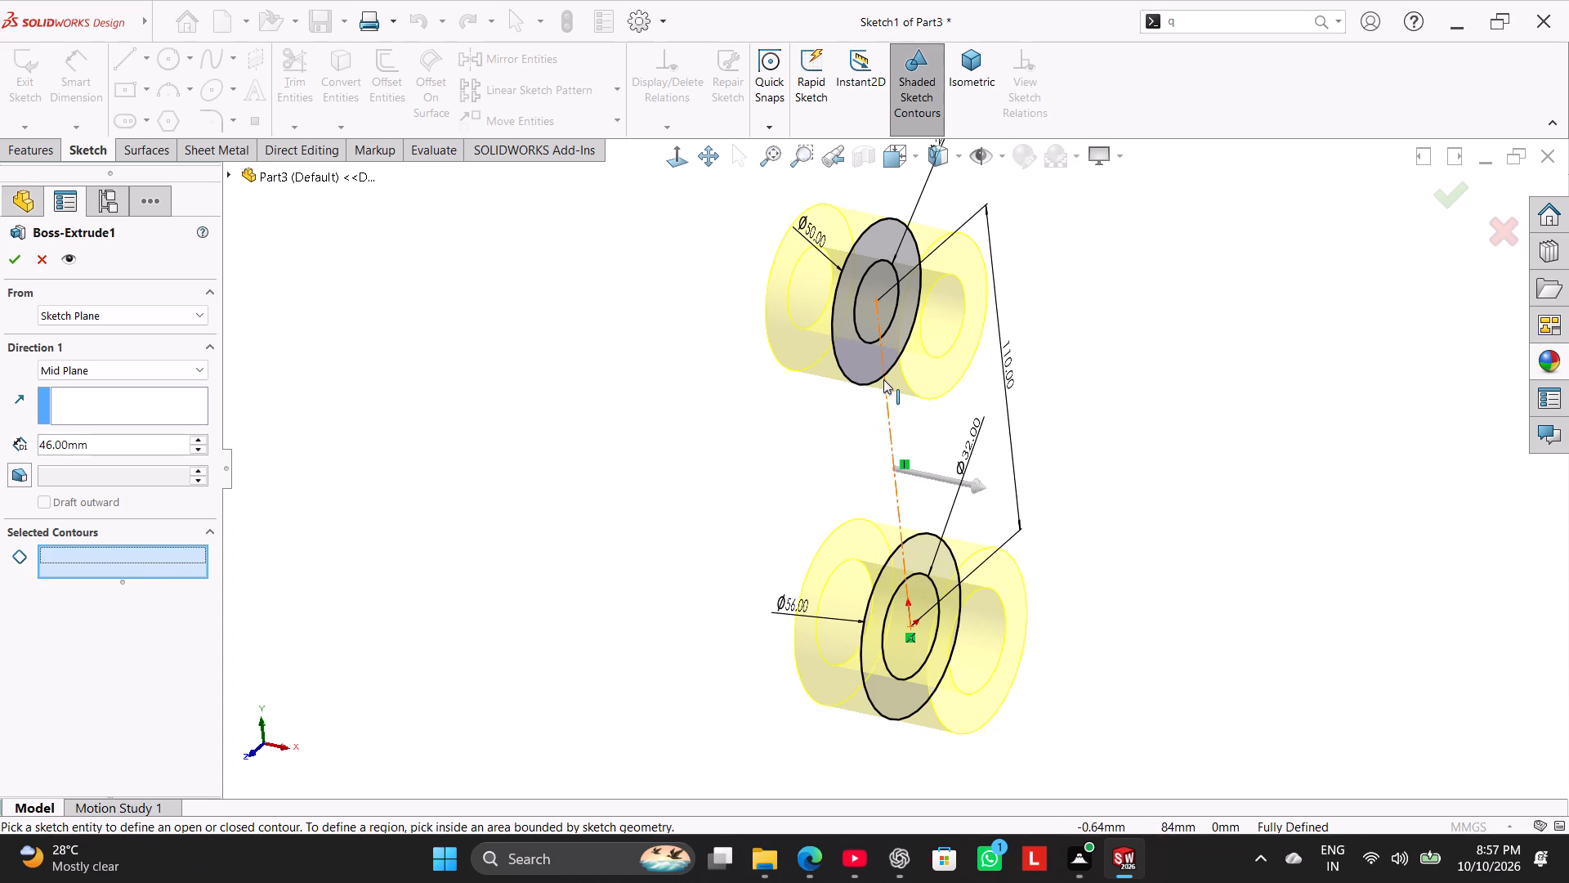
{"action": "left_click", "coordinate": [883, 563]}
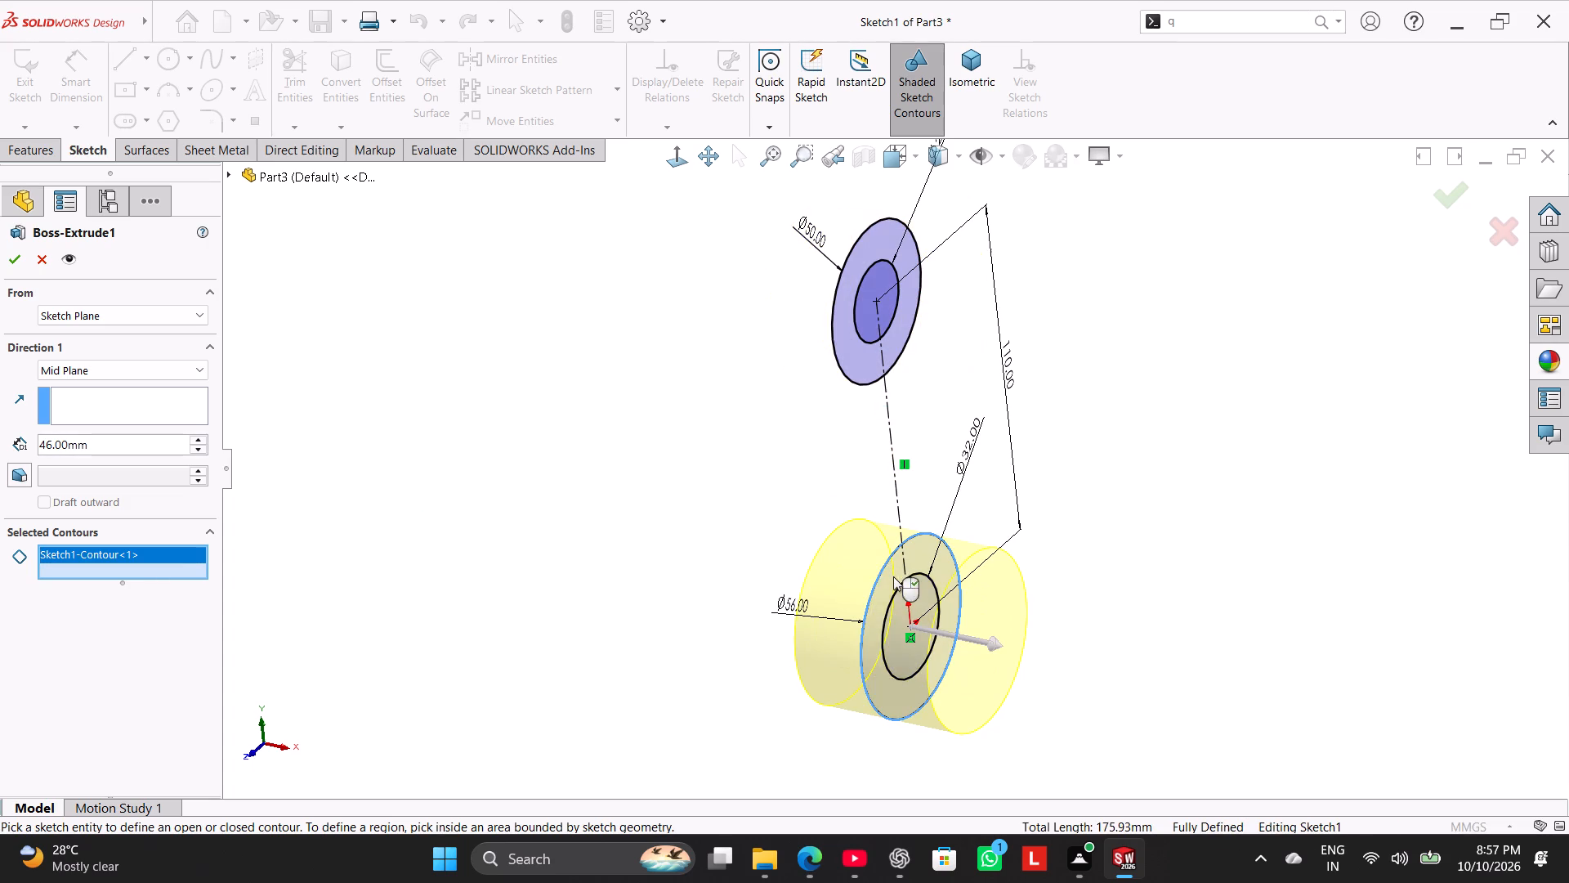
{"action": "left_click", "coordinate": [901, 582]}
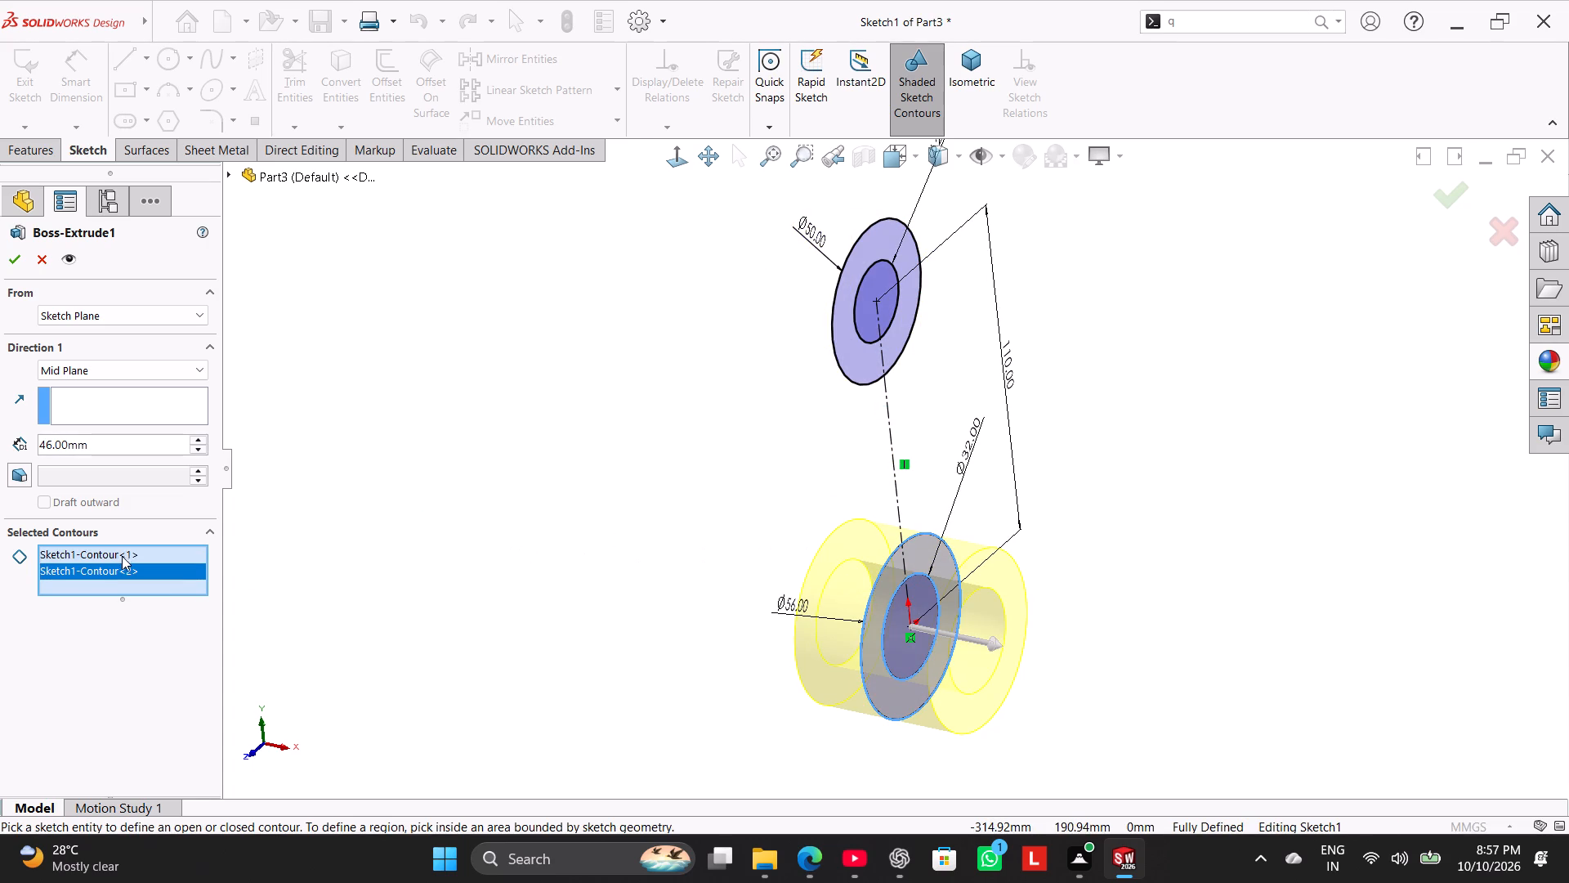
{"action": "right_click", "coordinate": [120, 556]}
{"action": "left_click", "coordinate": [168, 572]}
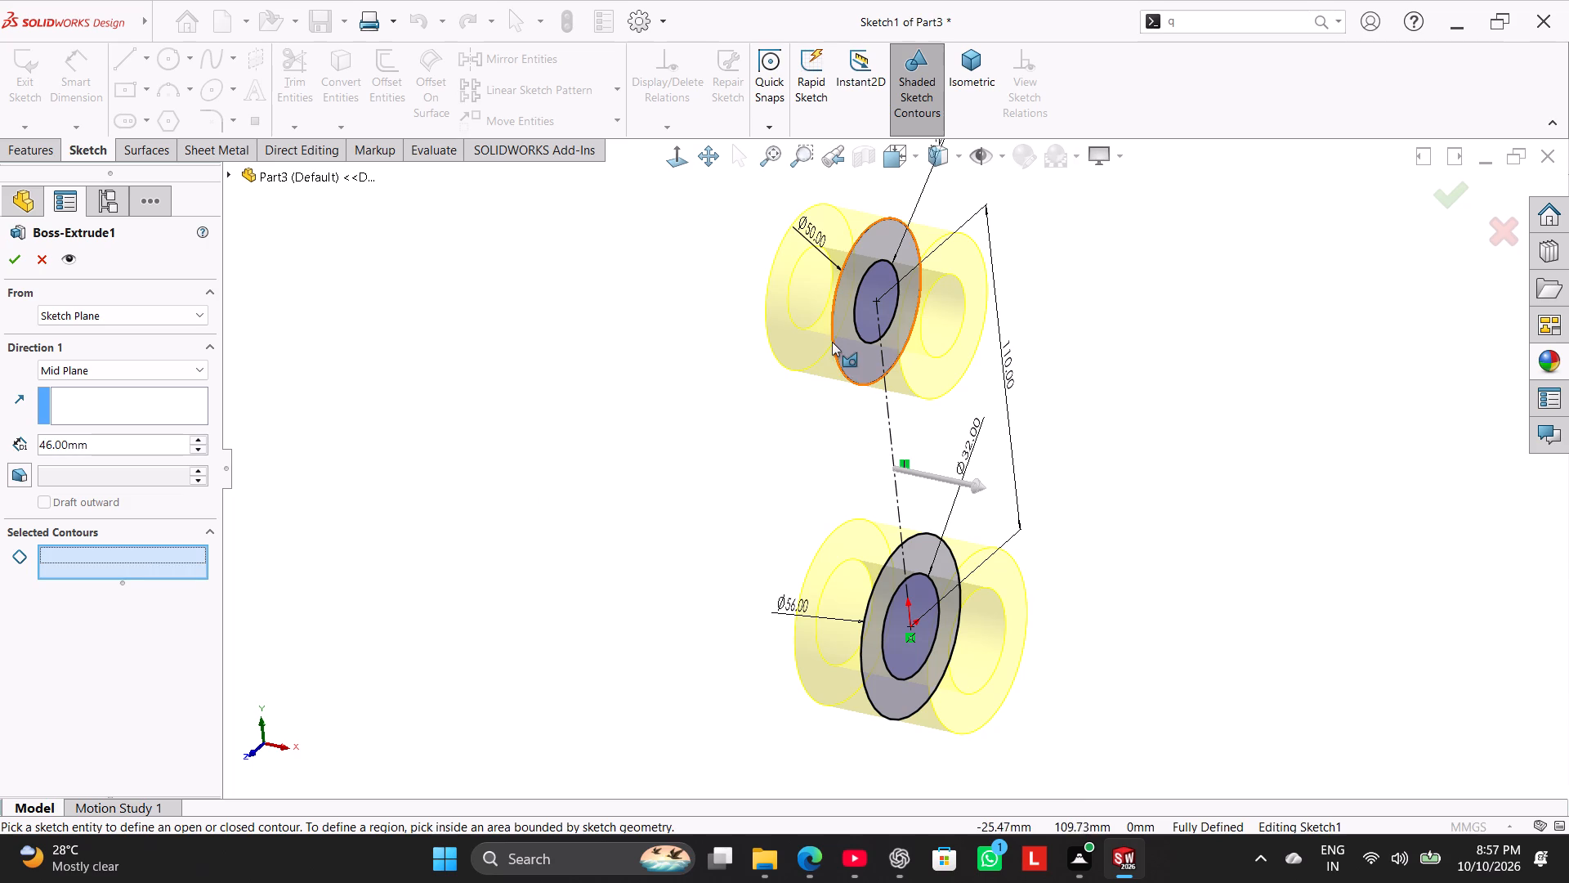
{"action": "left_click", "coordinate": [832, 342]}
{"action": "left_click", "coordinate": [860, 338]}
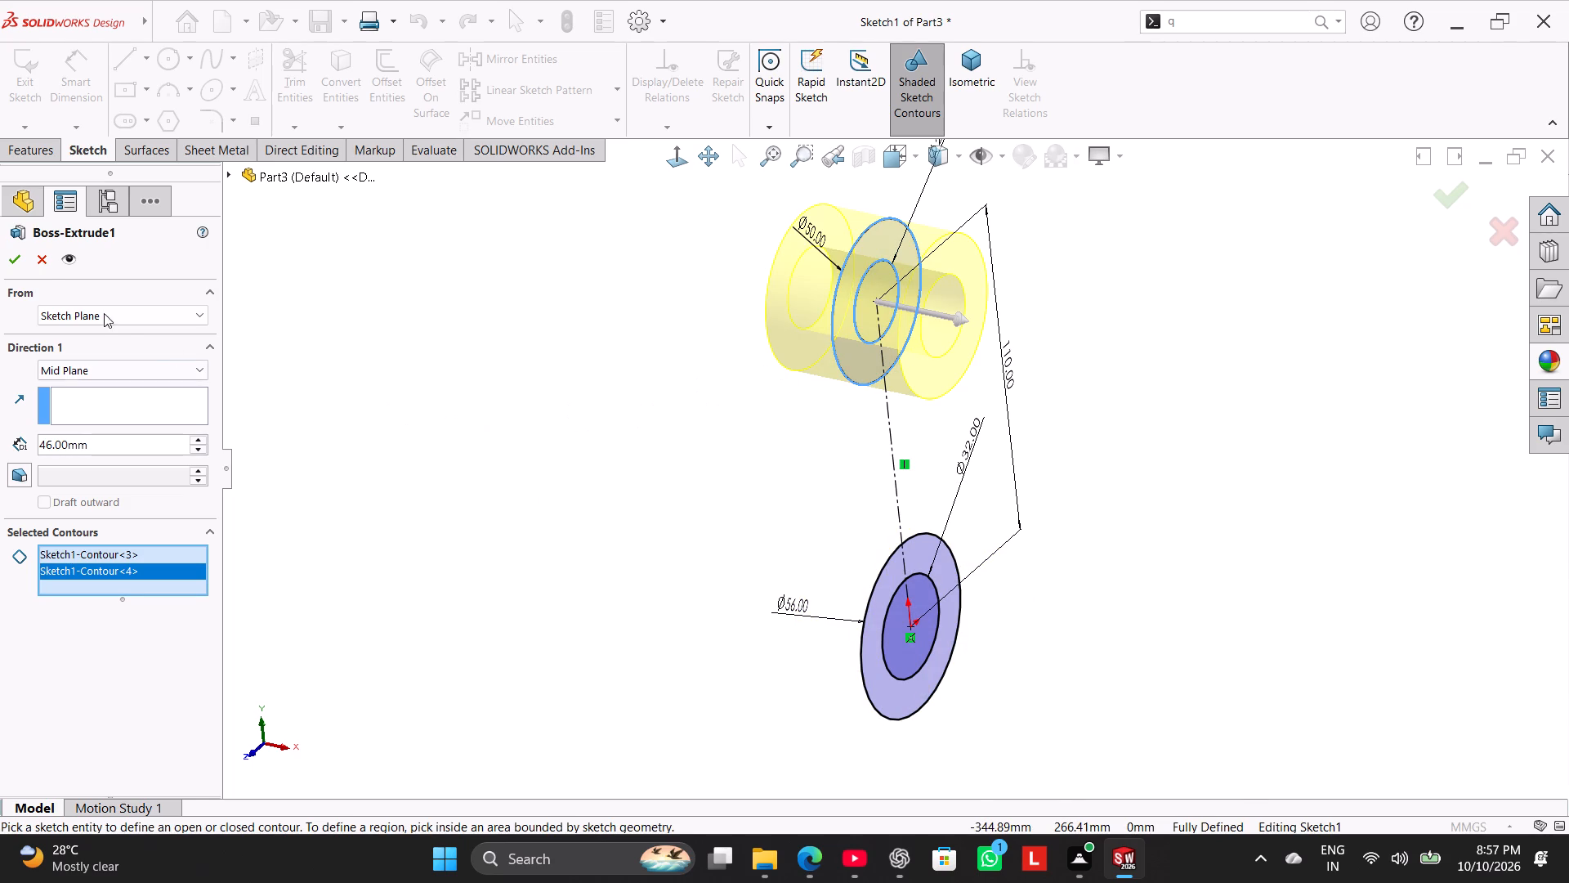
{"action": "left_click", "coordinate": [11, 262]}
{"action": "left_click", "coordinate": [452, 406]}
Extrude the shared ring sketch again as a second boss, using an Offset start condition and a 46 mm Mid Plane depth.
{"action": "middle_click_drag", "start_coordinate": [578, 427], "coordinate": [606, 441]}
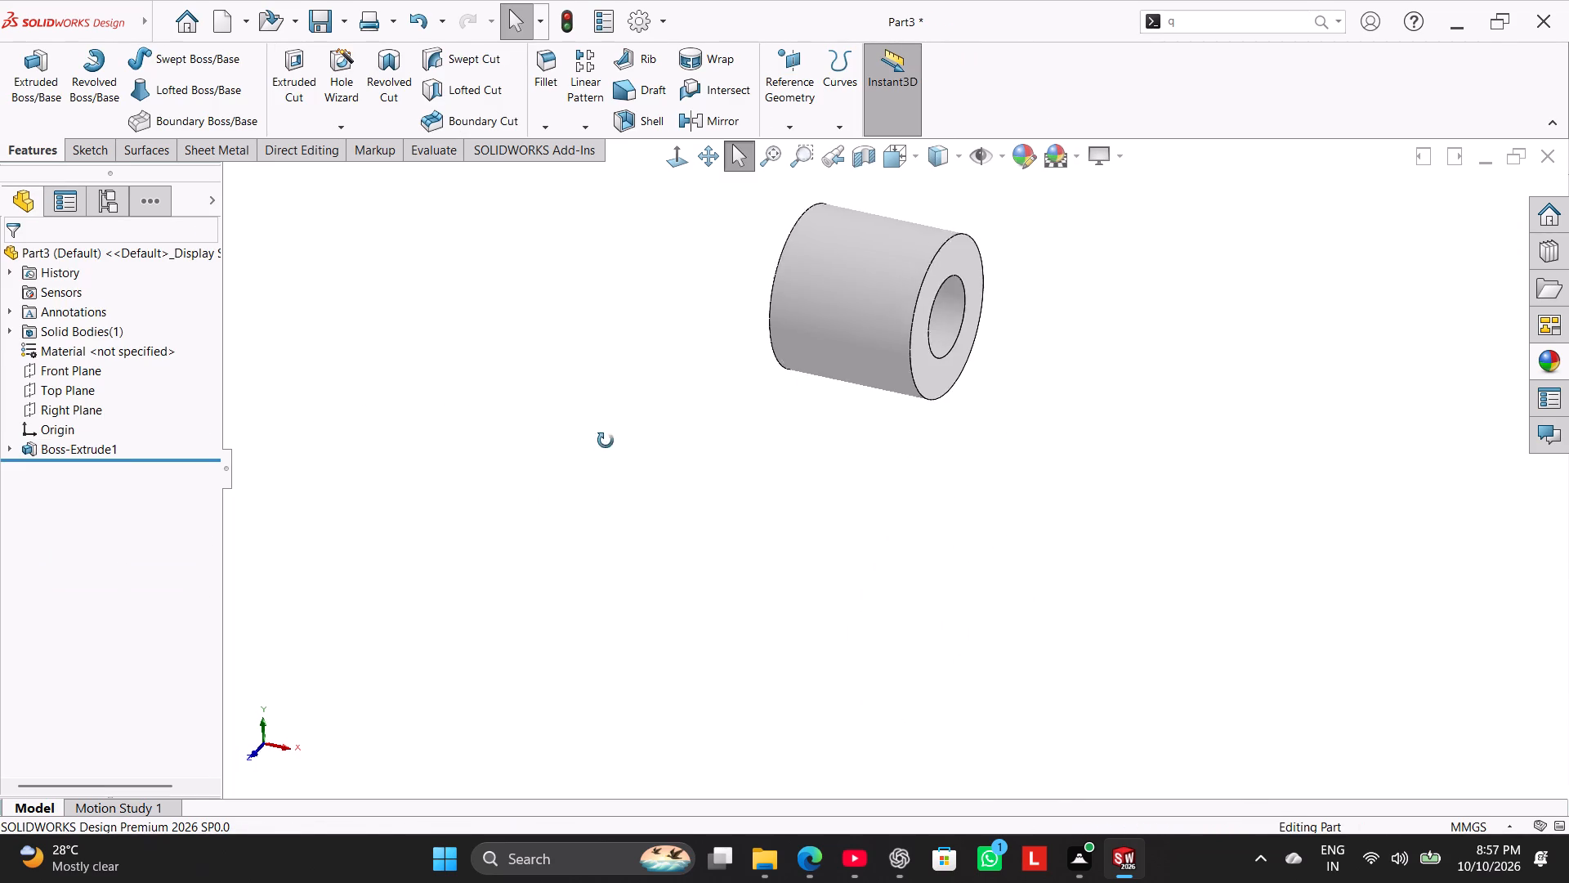
{"action": "middle_click_drag", "start_coordinate": [606, 441], "coordinate": [606, 459]}
{"action": "left_click", "coordinate": [30, 80]}
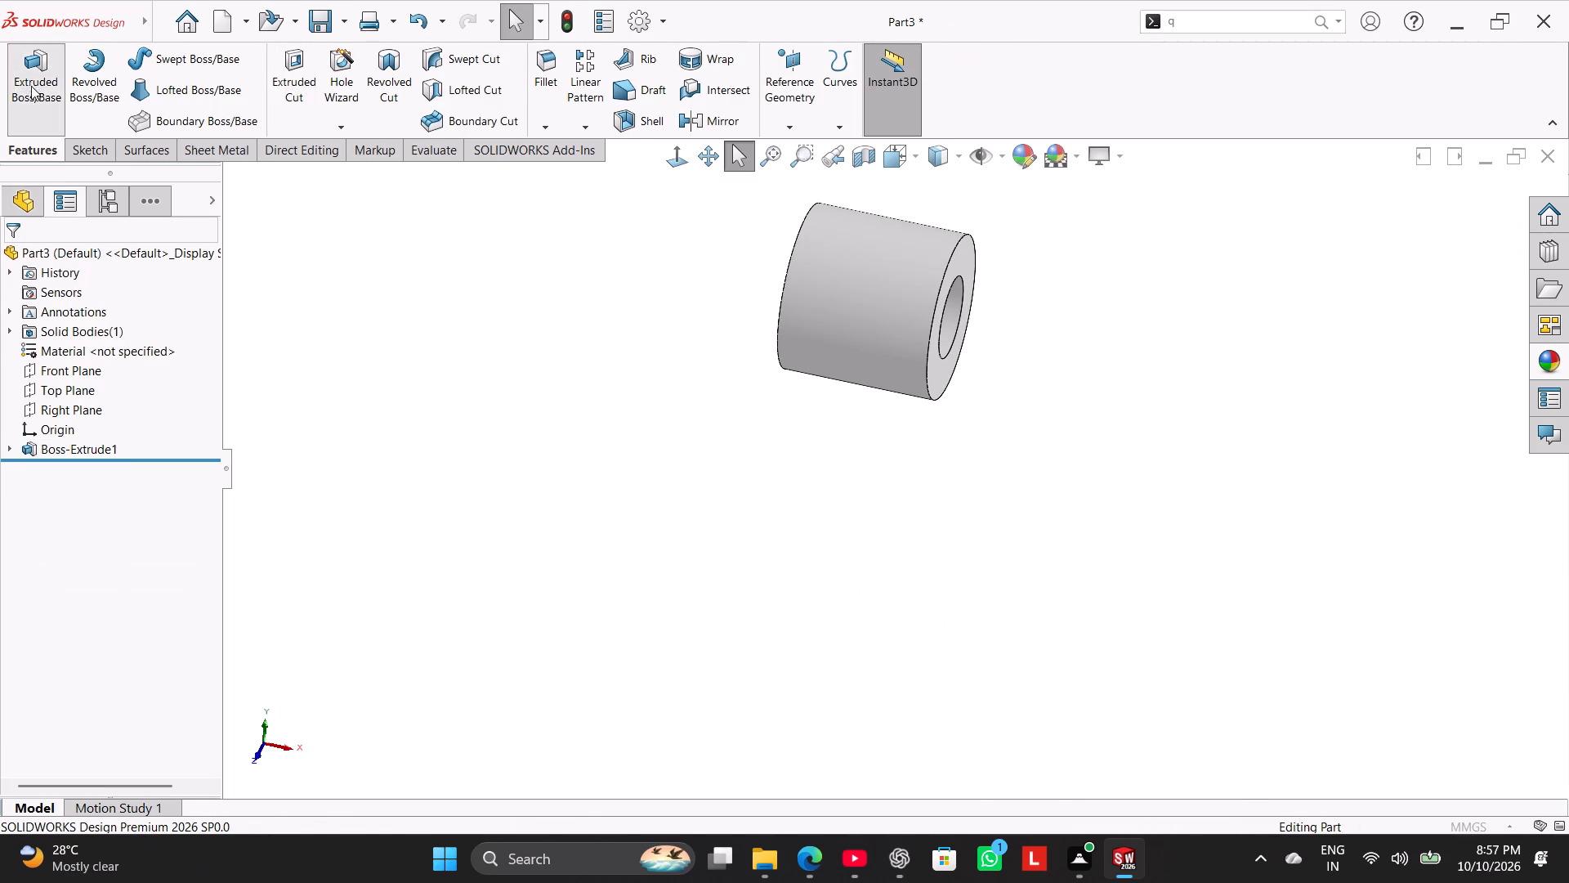
{"action": "left_click", "coordinate": [230, 175]}
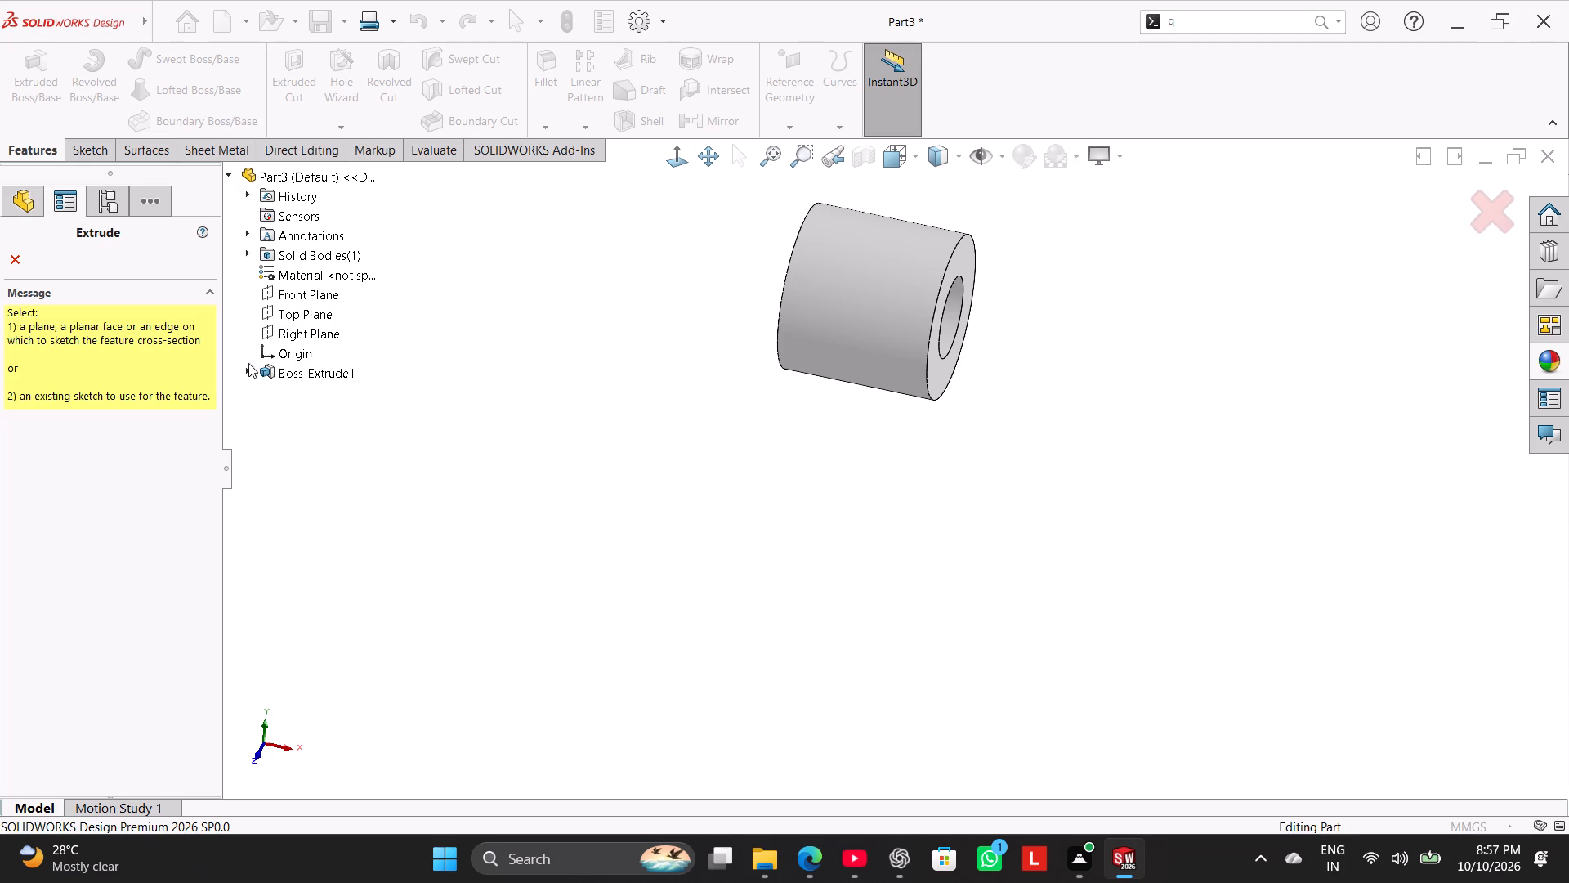
{"action": "left_click", "coordinate": [258, 371]}
{"action": "left_click", "coordinate": [296, 391]}
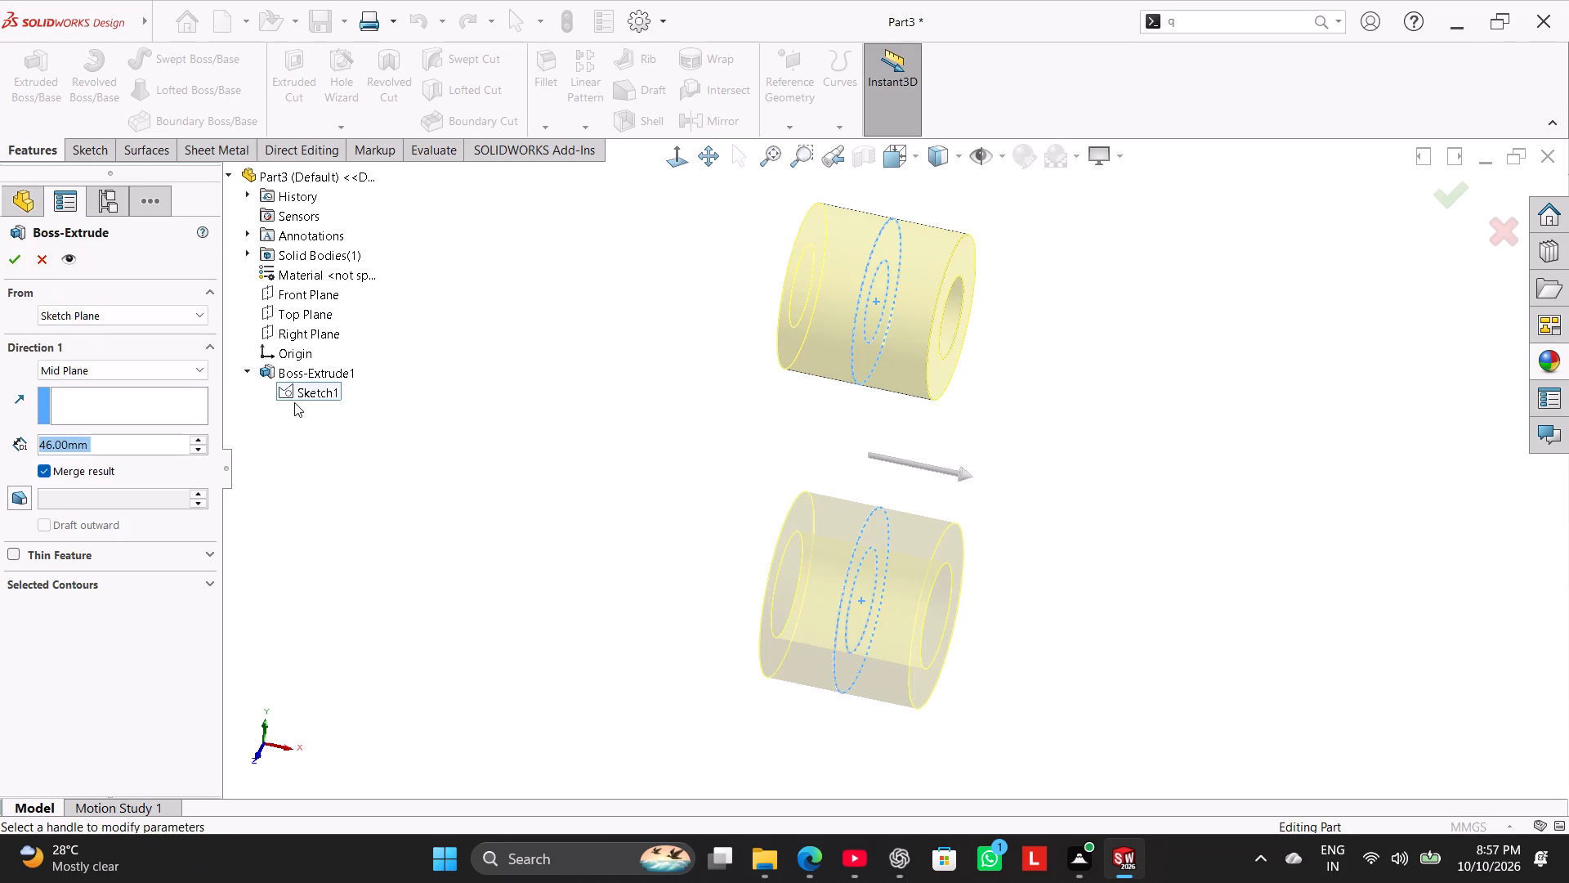
{"action": "left_click", "coordinate": [173, 320]}
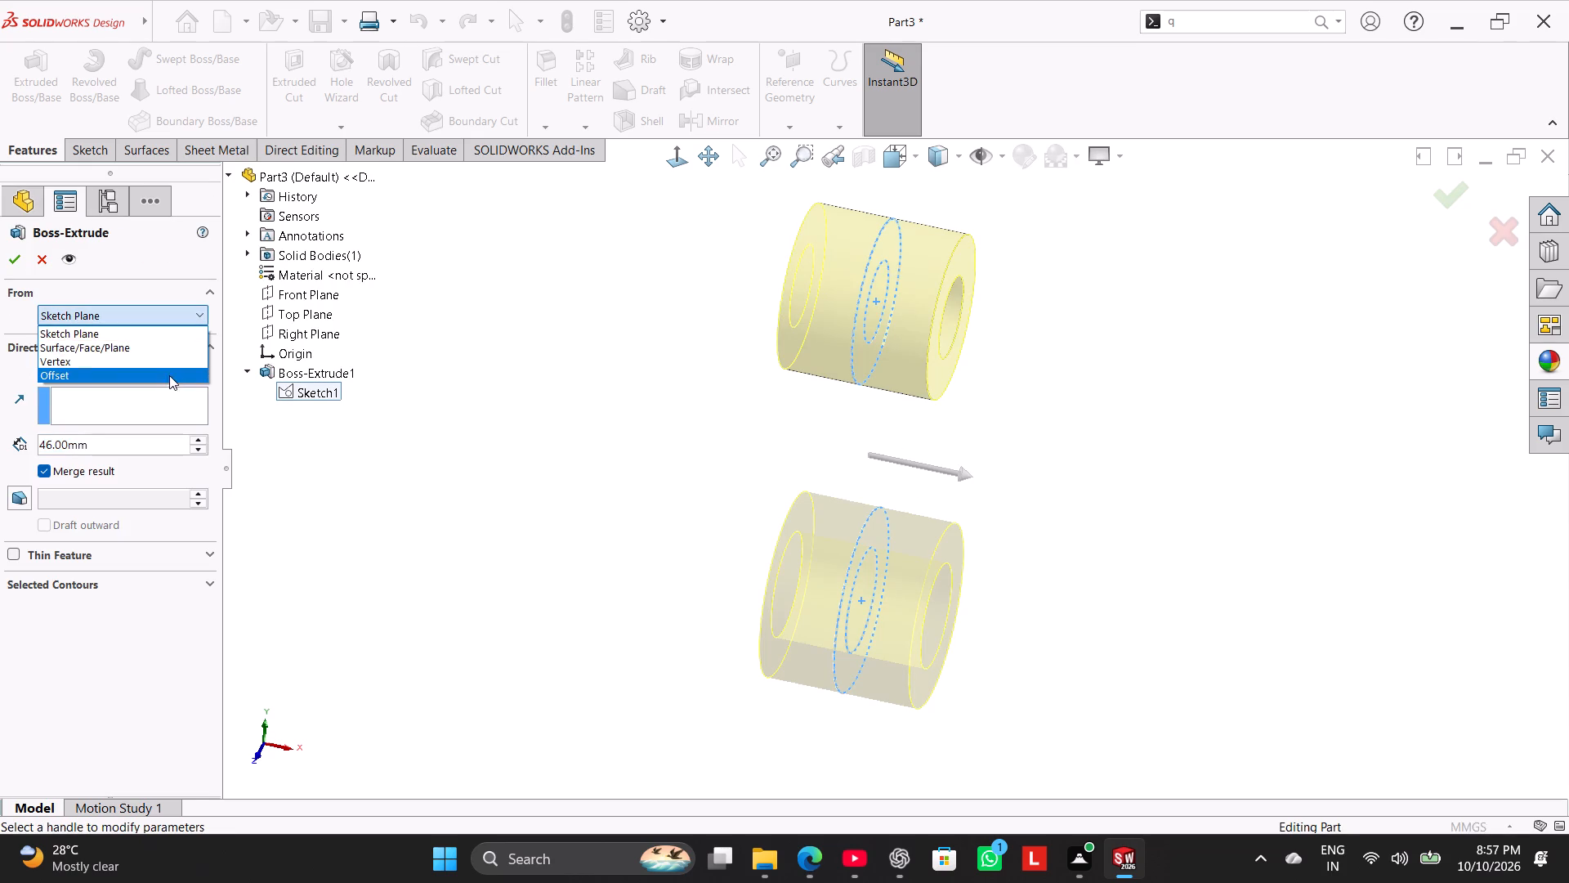
{"action": "left_click", "coordinate": [171, 377]}
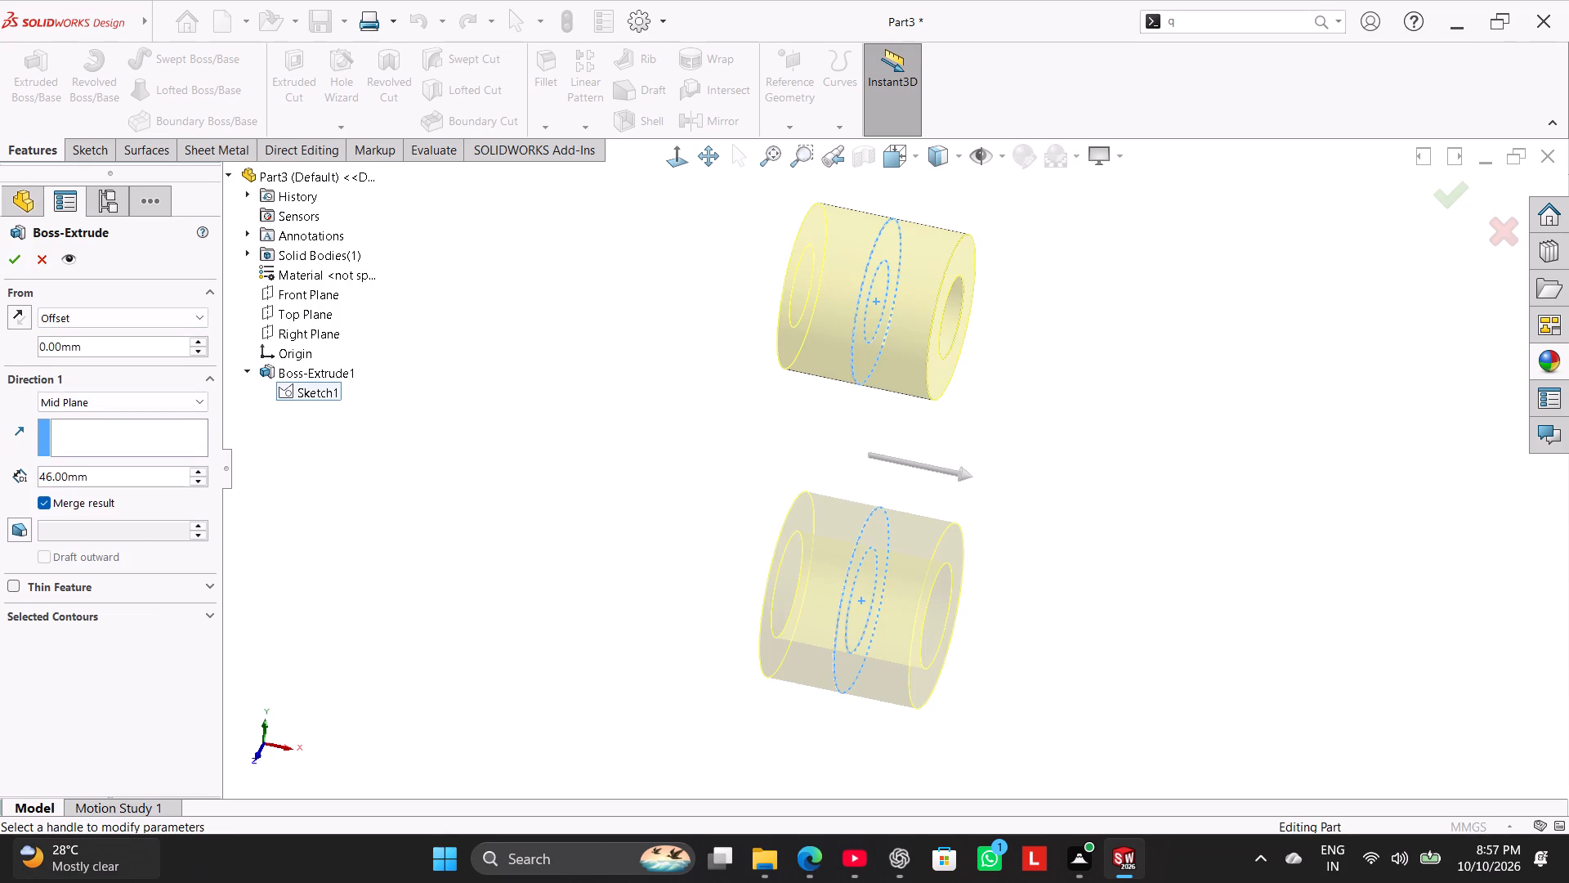
{"action": "type", "text": "34"}
{"action": "key", "text": "slash"}
{"action": "key", "text": "2"}
{"action": "key", "text": "Return"}
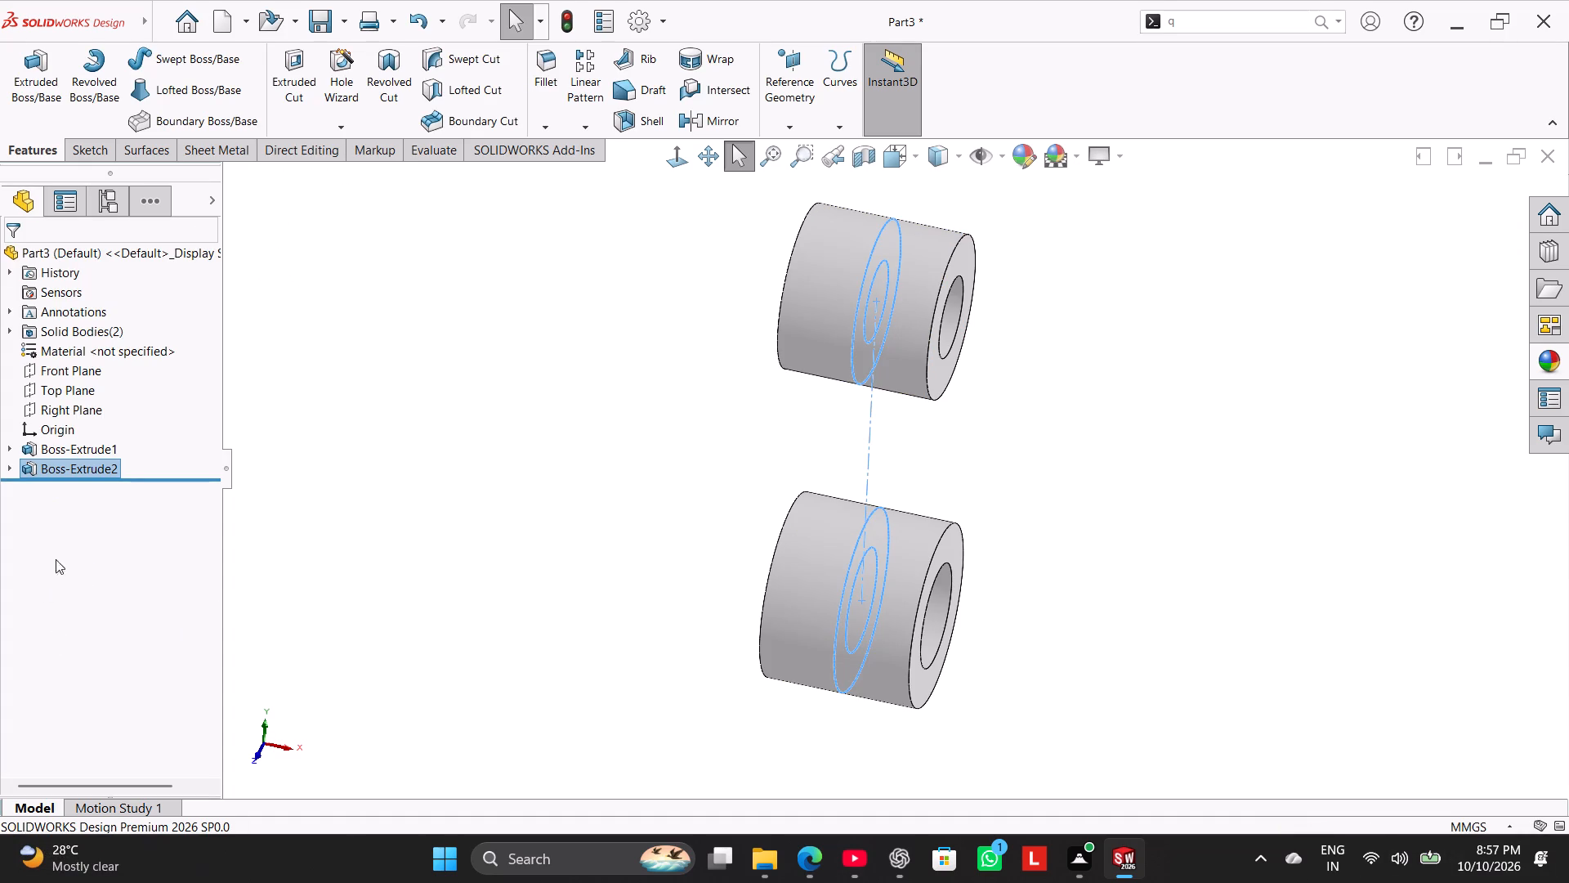
Edit the second boss extrusion and set its start offset to 34/2, giving 17 mm.
{"action": "right_click", "coordinate": [83, 469]}
{"action": "left_click", "coordinate": [104, 415]}
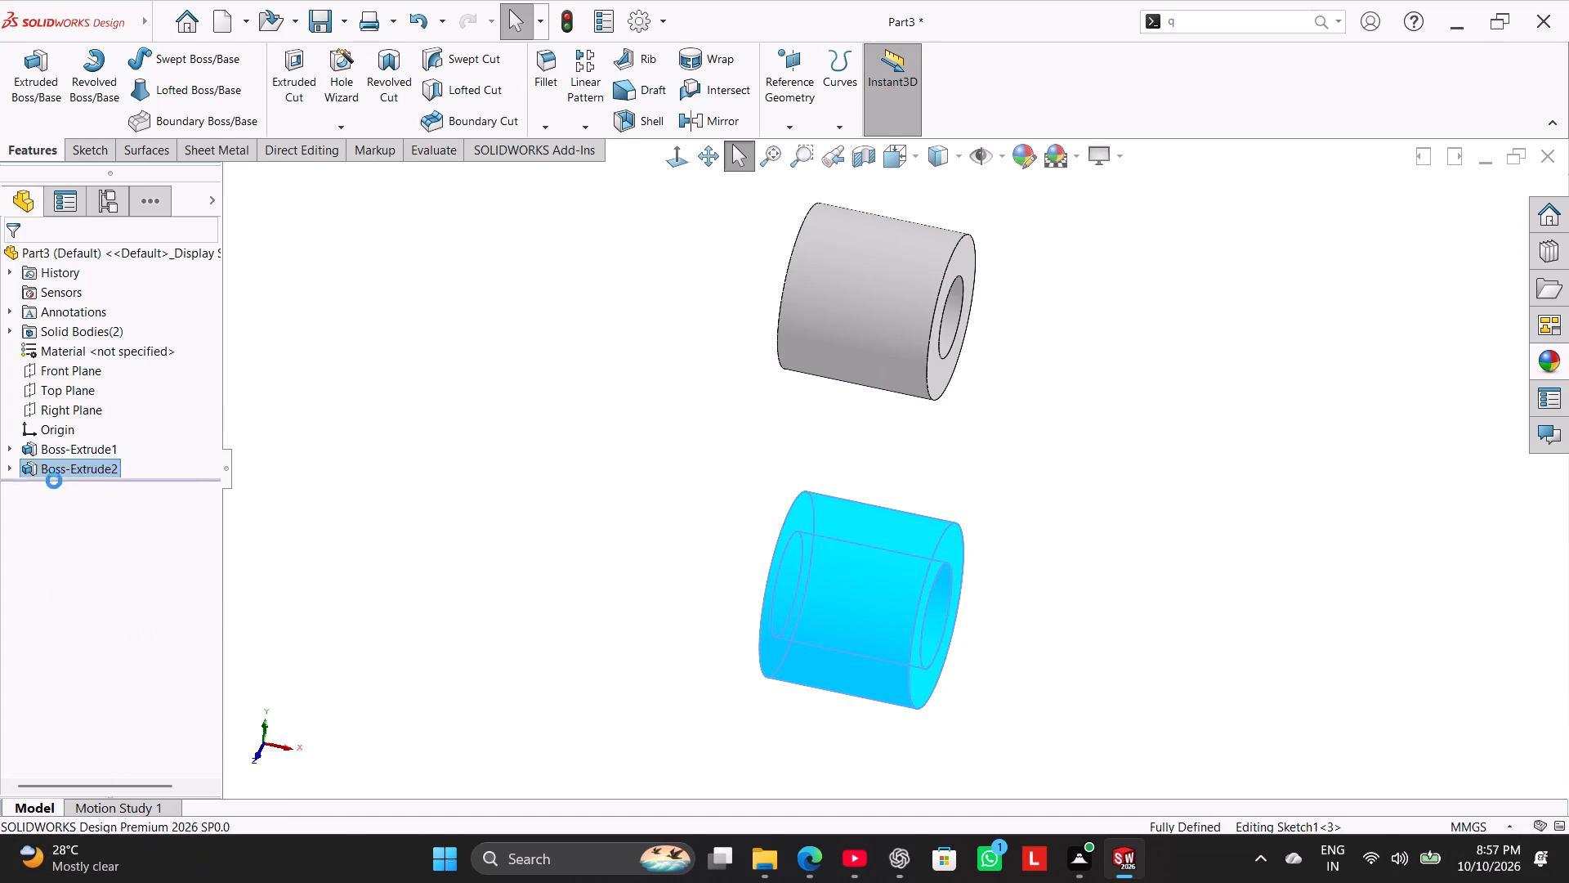
{"action": "left_click", "coordinate": [109, 338]}
{"action": "double_click", "coordinate": [109, 346]}
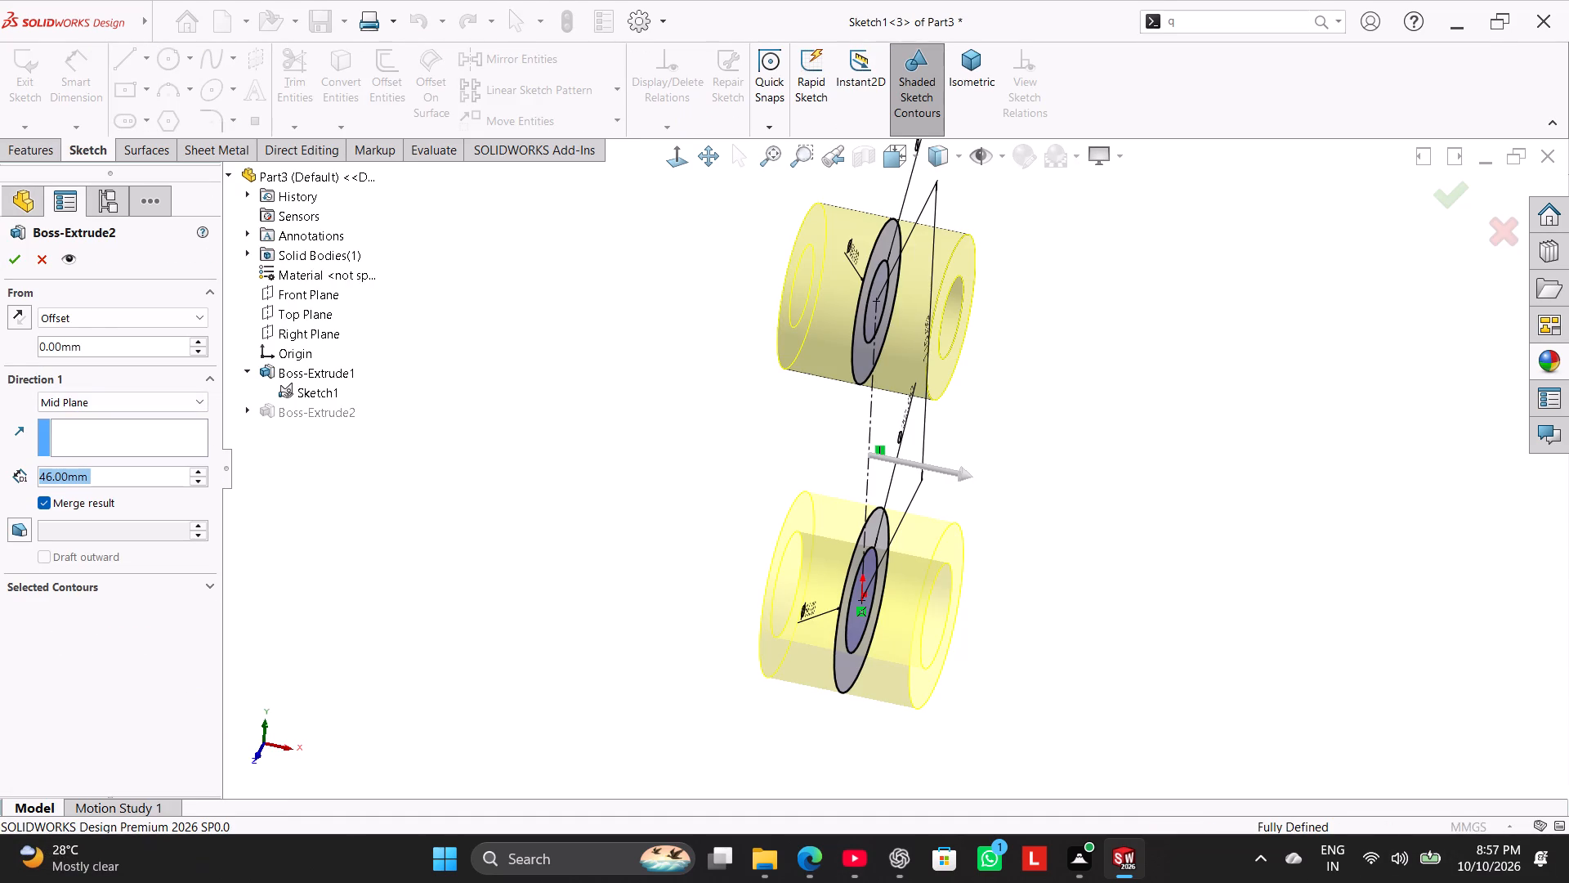
{"action": "key", "text": "3"}
{"action": "type", "text": "4/2"}
{"action": "key", "text": "Return"}
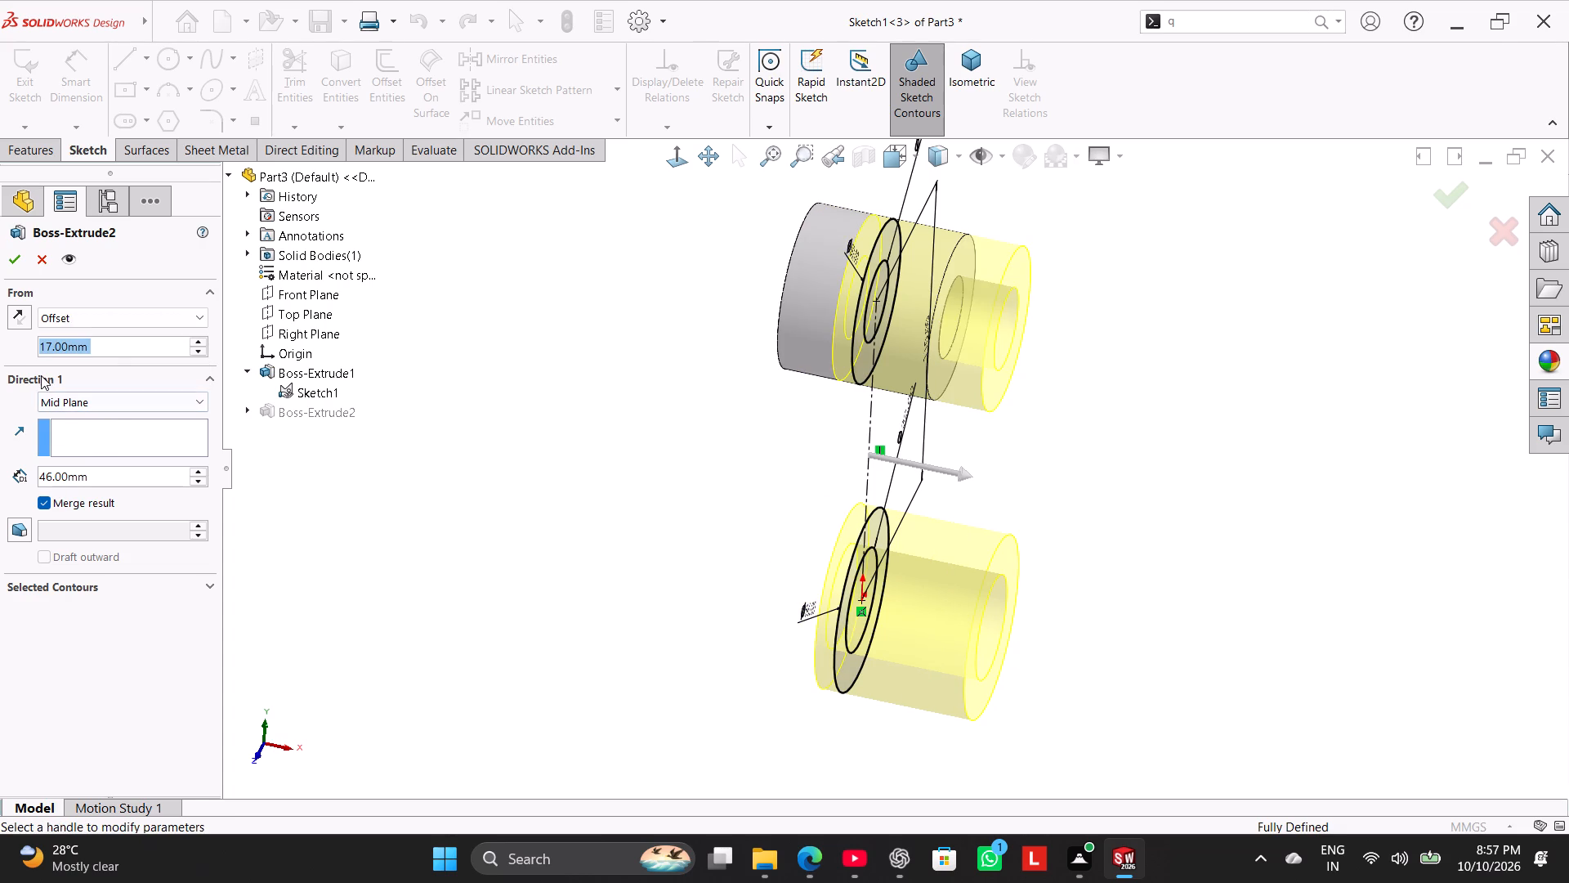
{"action": "left_click", "coordinate": [25, 317]}
{"action": "left_click", "coordinate": [25, 317]}
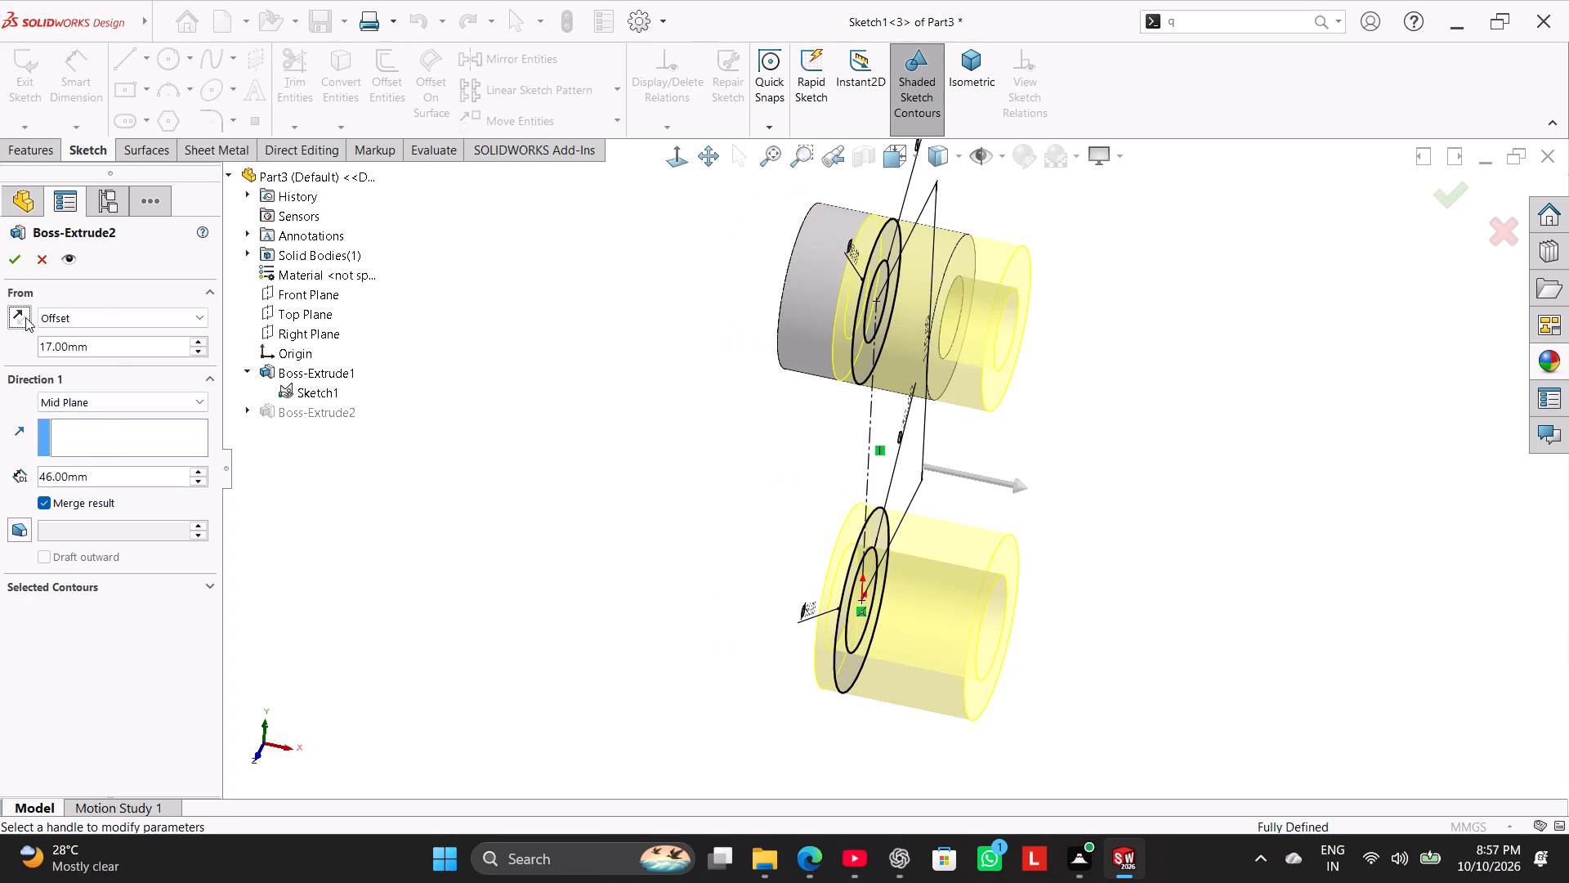
Restrict the second boss extrusion's selected contours to the lower ring.
{"action": "left_click", "coordinate": [116, 583]}
{"action": "right_click", "coordinate": [140, 621]}
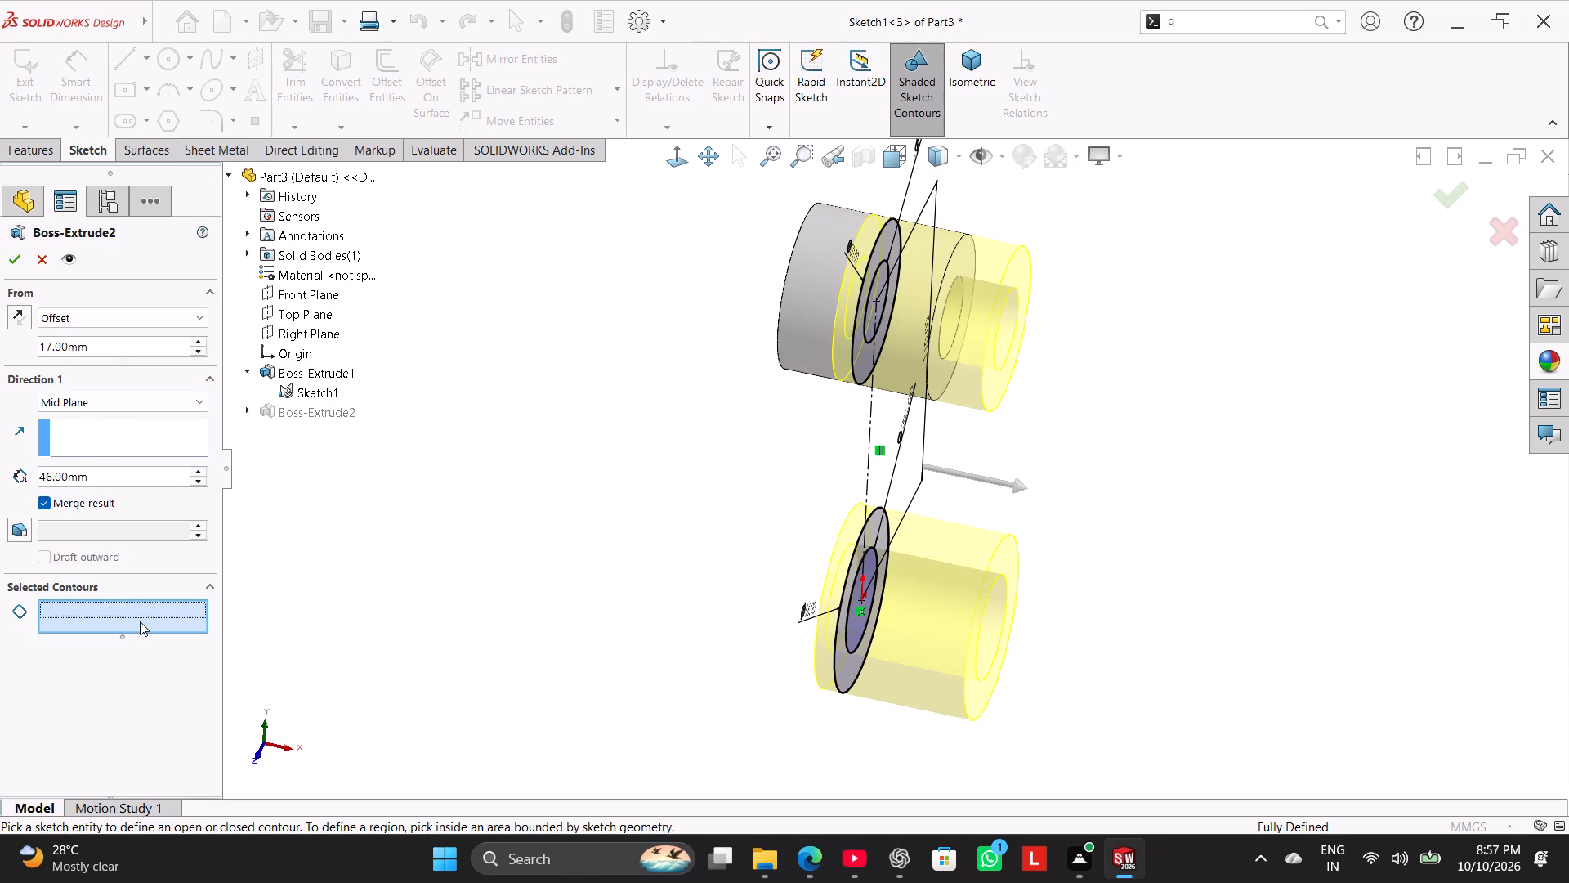
{"action": "left_click", "coordinate": [855, 548]}
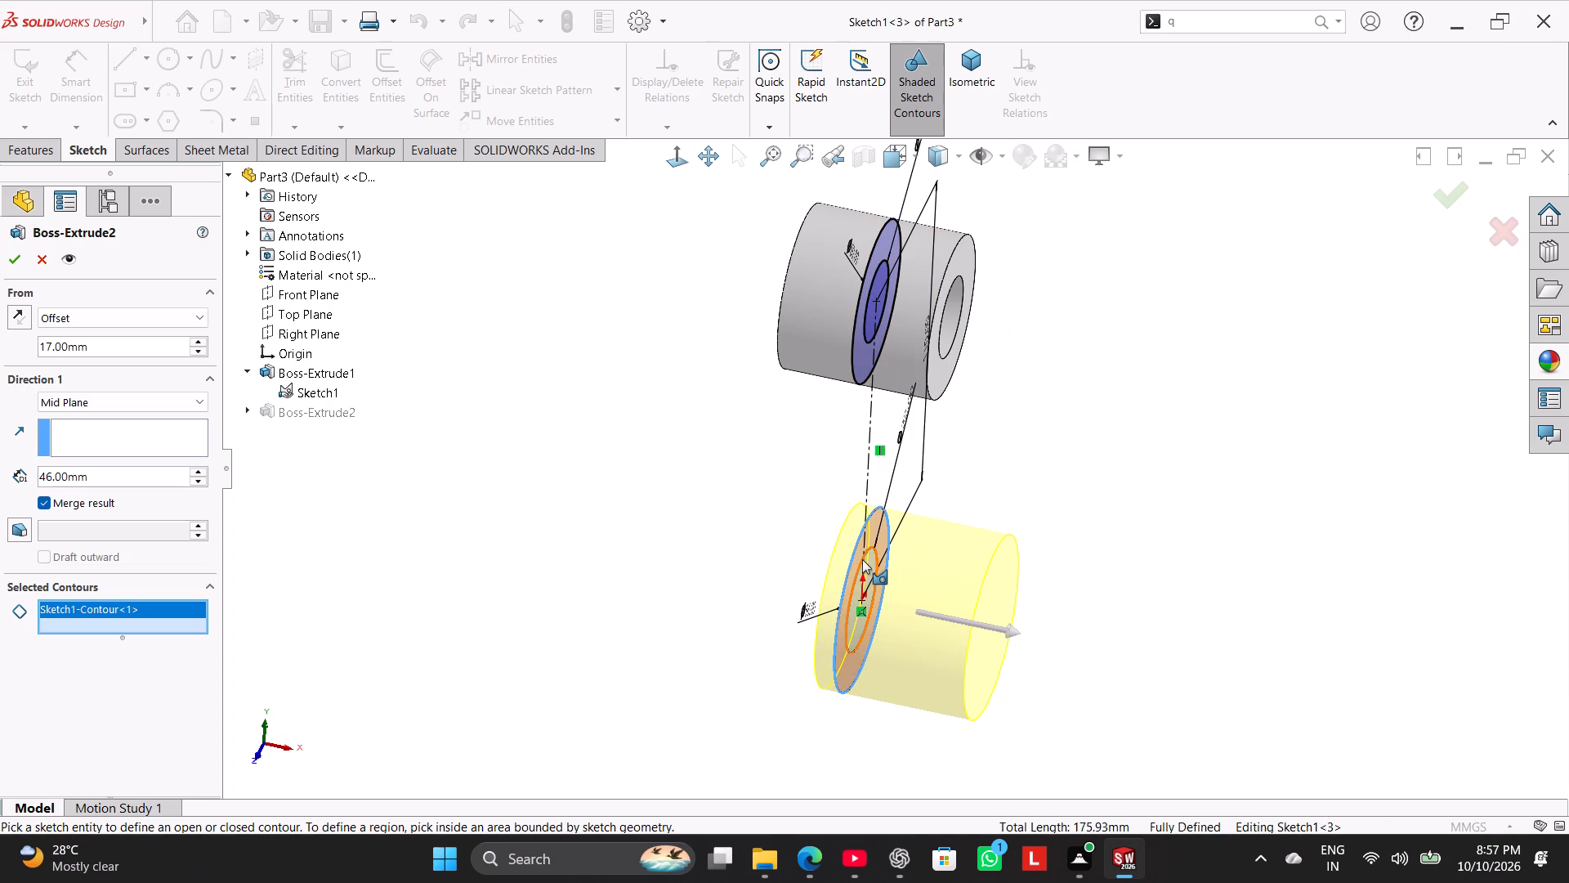
{"action": "left_click", "coordinate": [862, 559]}
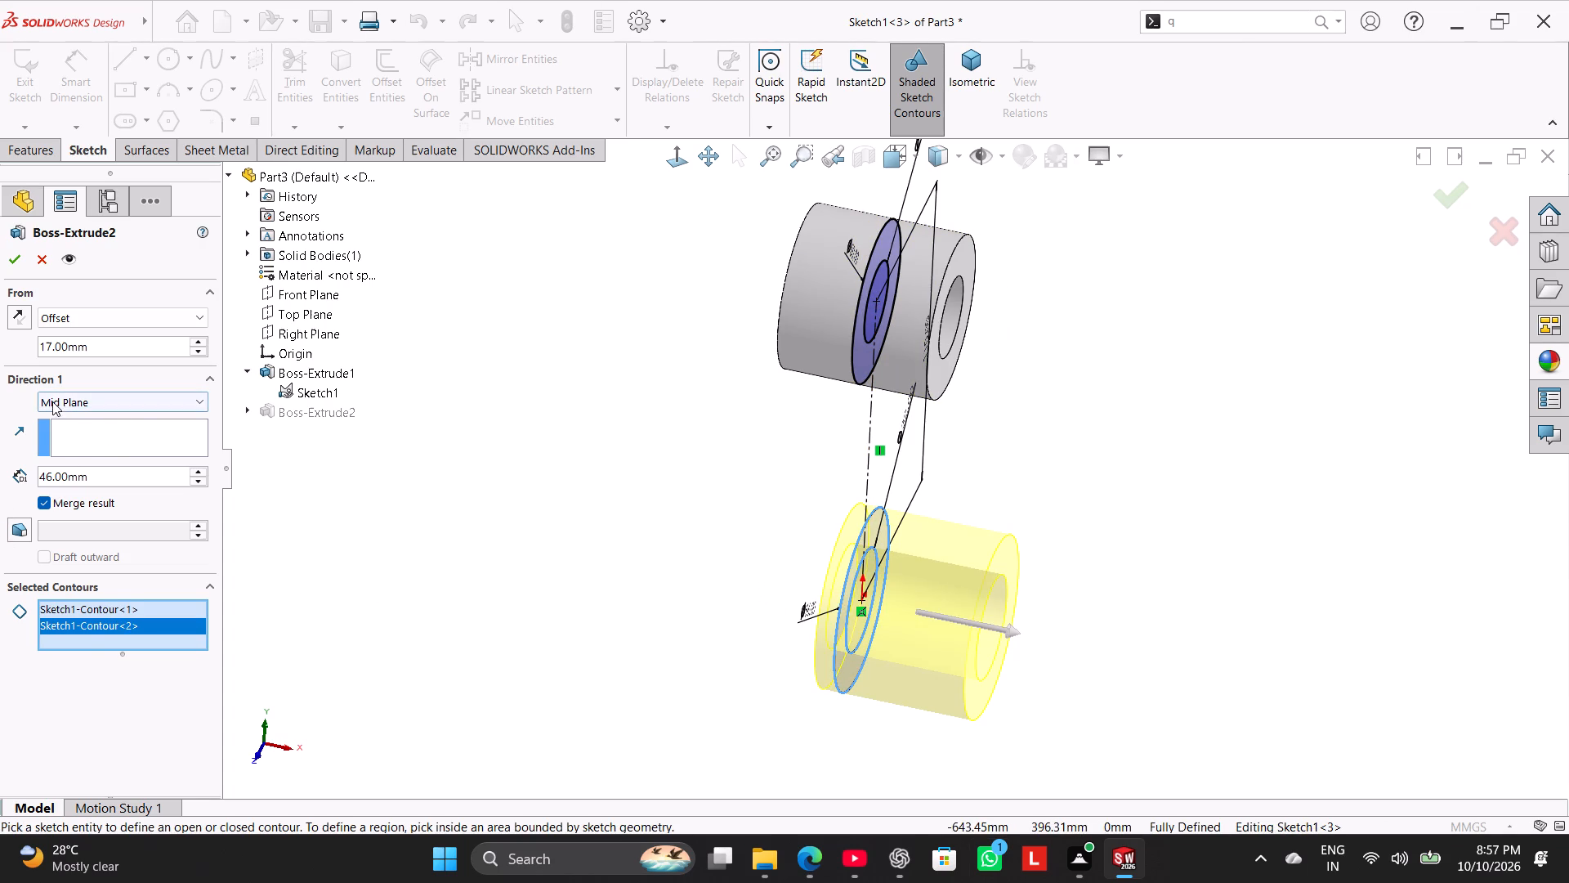
Change the lower ring extrusion to a Blind end condition with an 18 mm depth and accept the feature.
{"action": "double_click", "coordinate": [95, 480]}
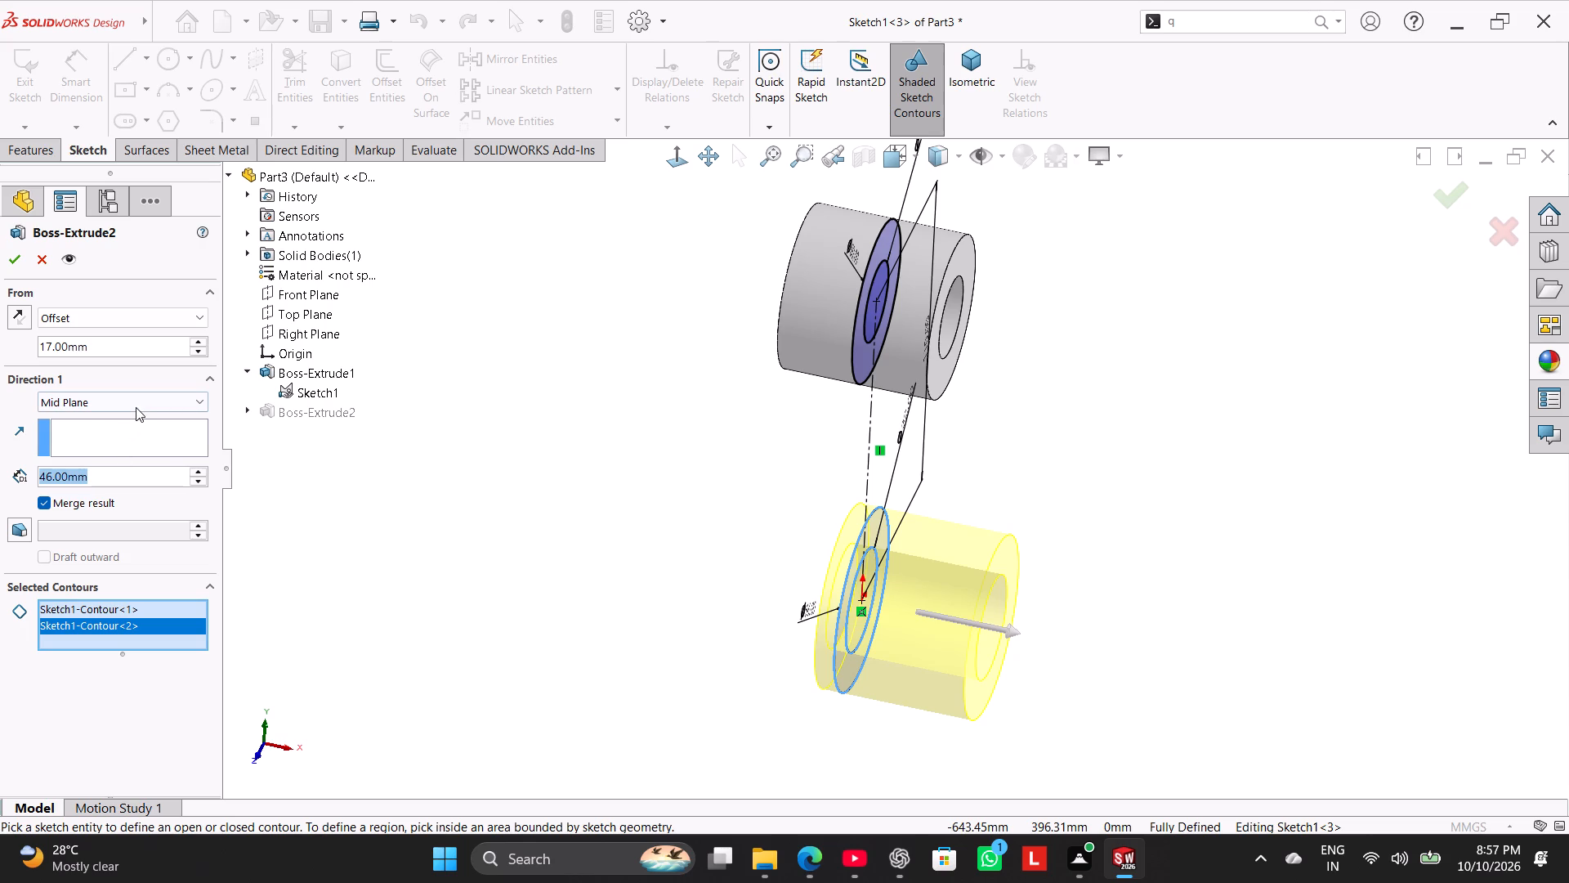
{"action": "left_click", "coordinate": [136, 407]}
{"action": "left_click", "coordinate": [128, 419]}
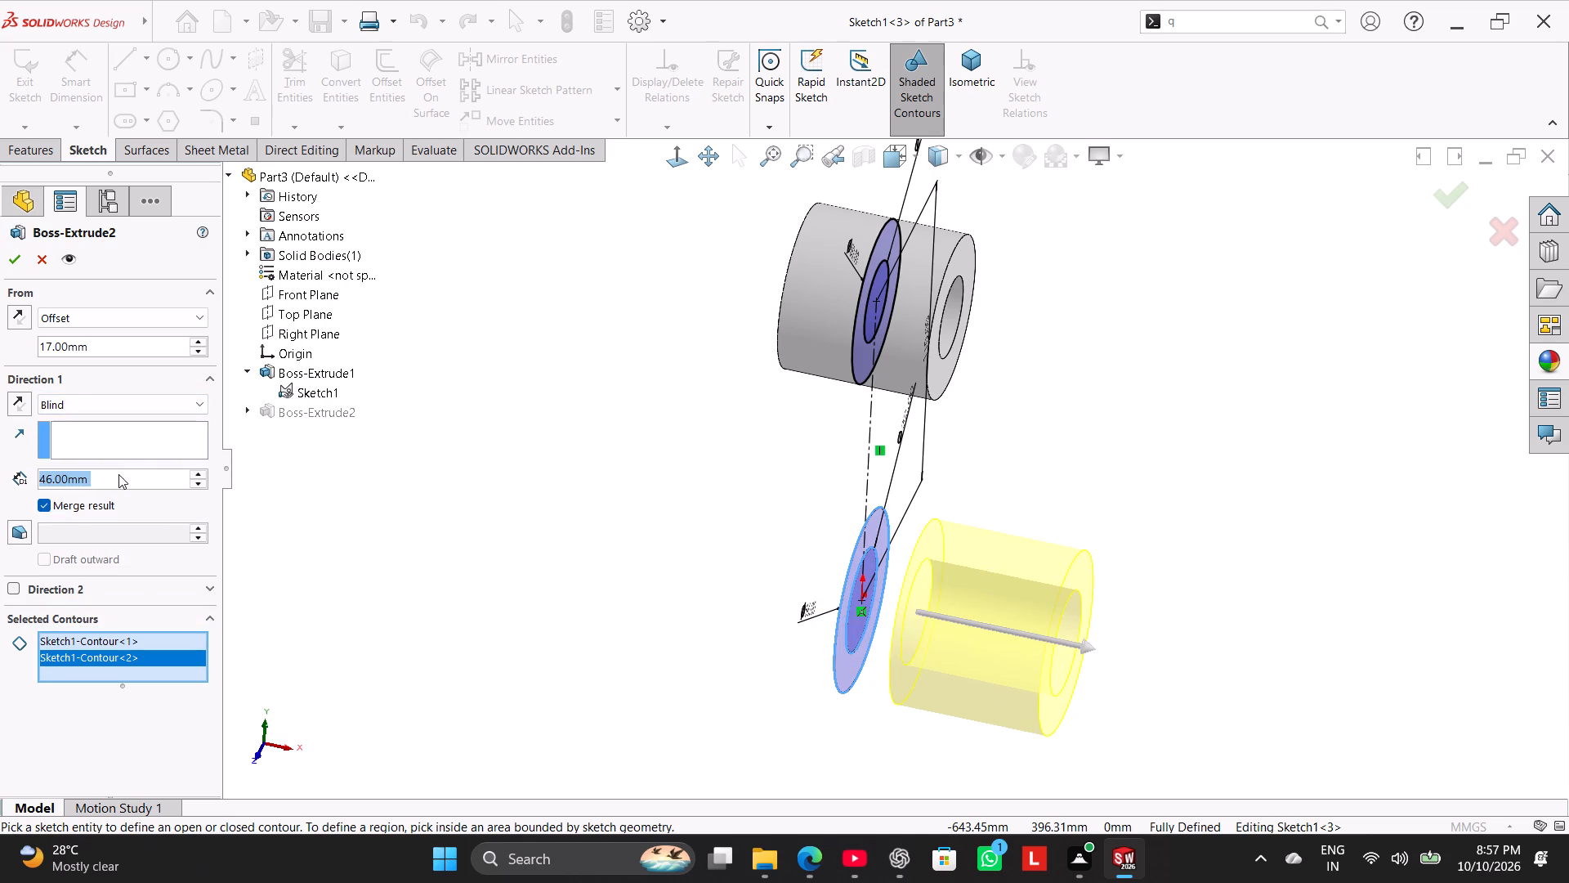
{"action": "double_click", "coordinate": [118, 474]}
{"action": "type", "text": "18"}
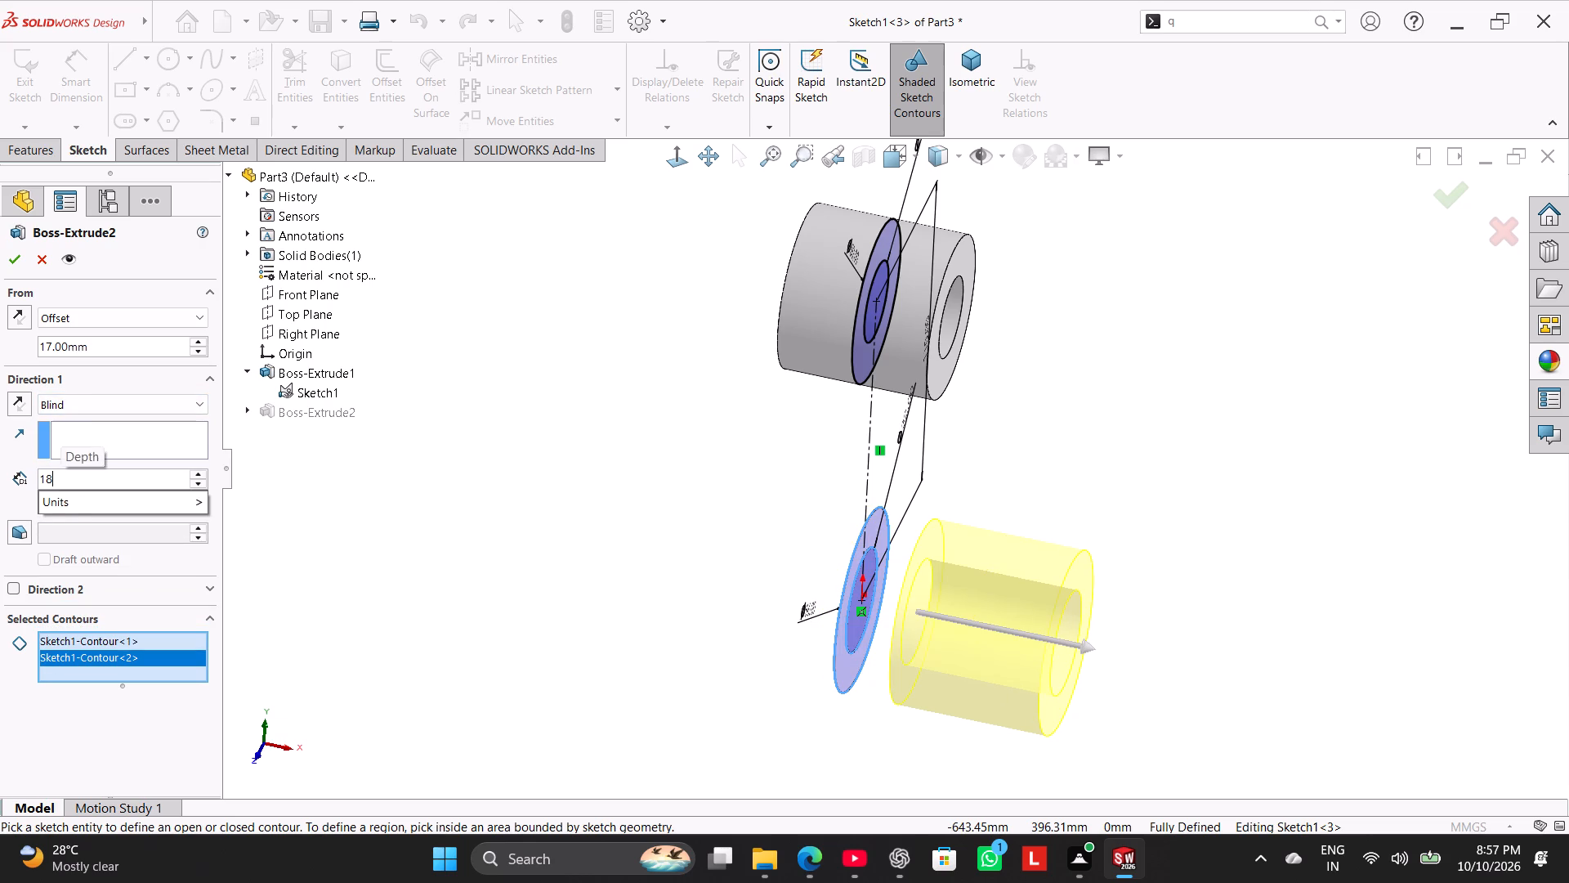
{"action": "key", "text": "Return"}
{"action": "middle_click_drag", "start_coordinate": [606, 554], "coordinate": [643, 489]}
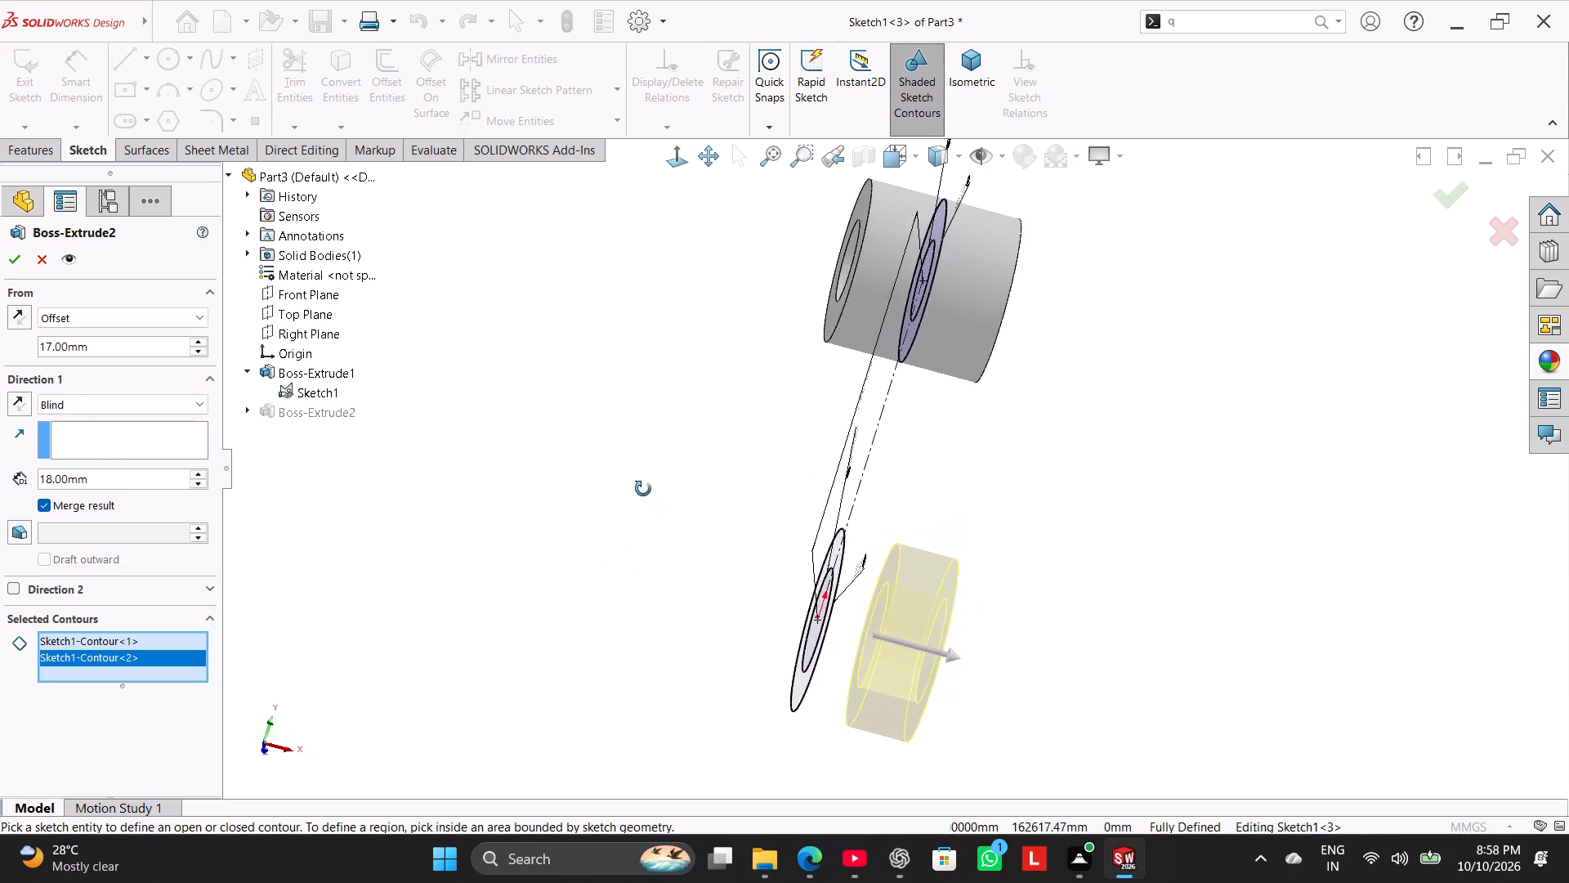
{"action": "middle_click_drag", "start_coordinate": [643, 489], "coordinate": [637, 484]}
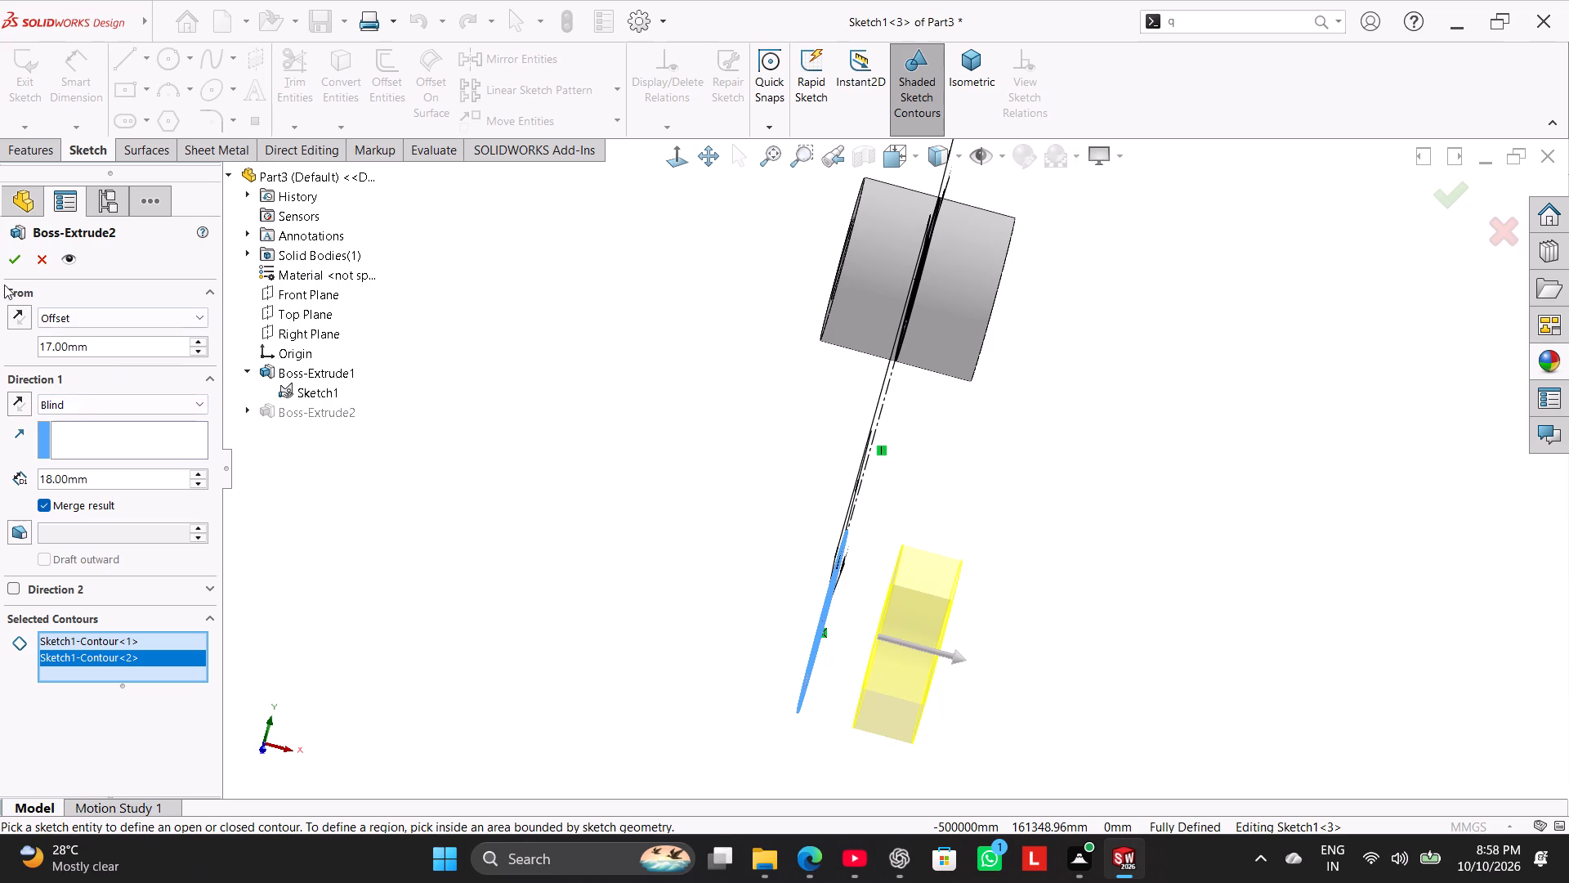
{"action": "left_click", "coordinate": [19, 256]}
{"action": "right_click_drag", "start_coordinate": [445, 565], "coordinate": [487, 556]}
{"action": "left_click", "coordinate": [333, 540]}
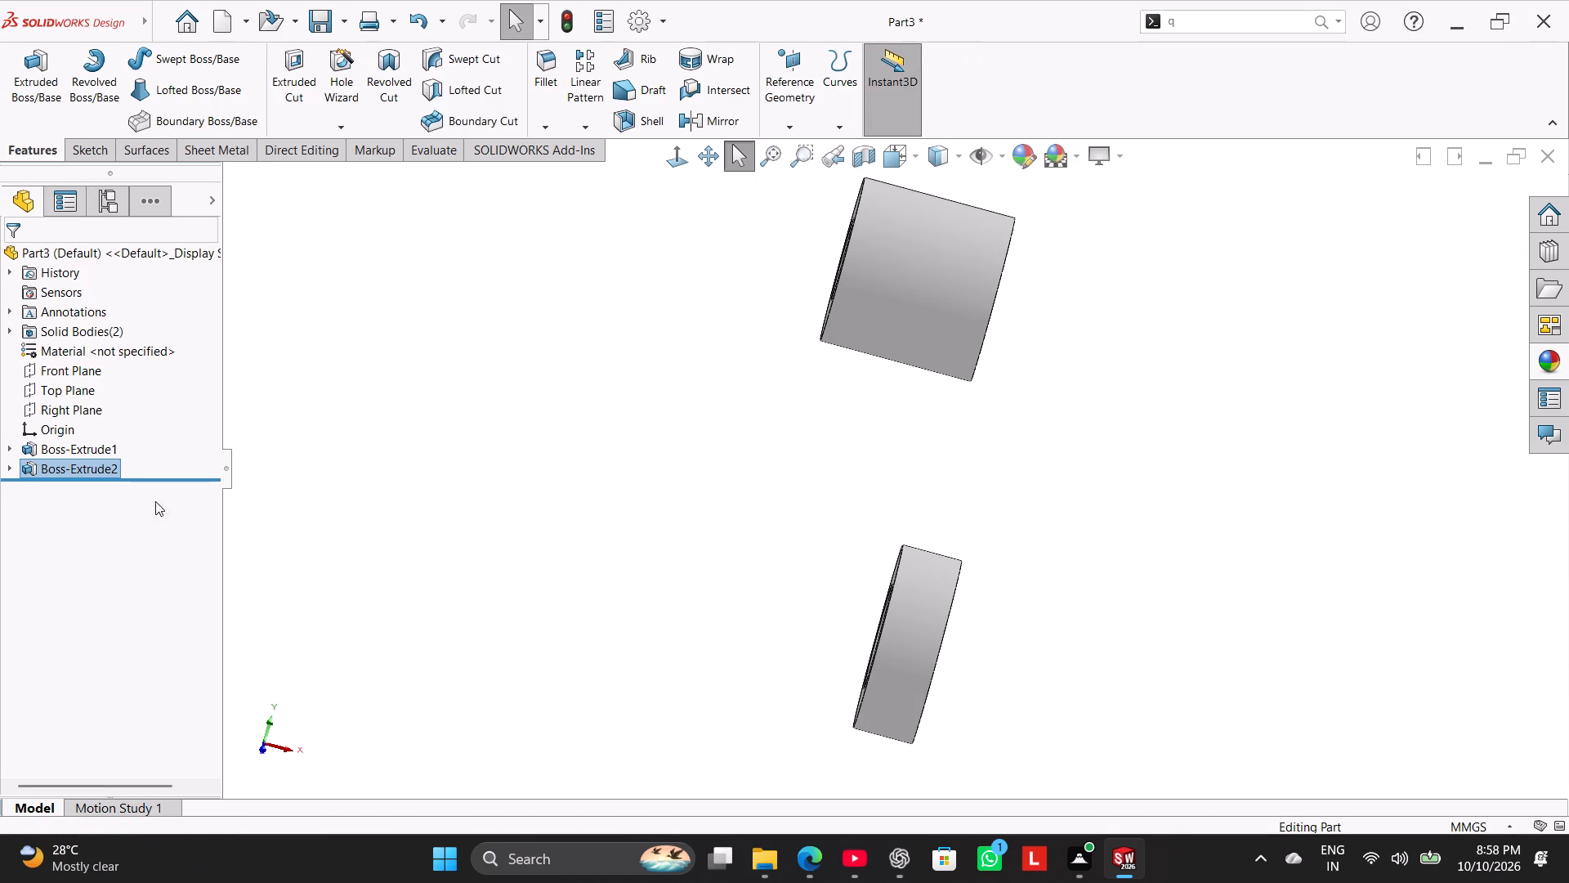
In a new Front Plane sketch, draw a vertical construction centerline about 135 mm long from the origin to the upper boss's top edge.
{"action": "left_click", "coordinate": [92, 370]}
{"action": "left_click", "coordinate": [109, 347]}
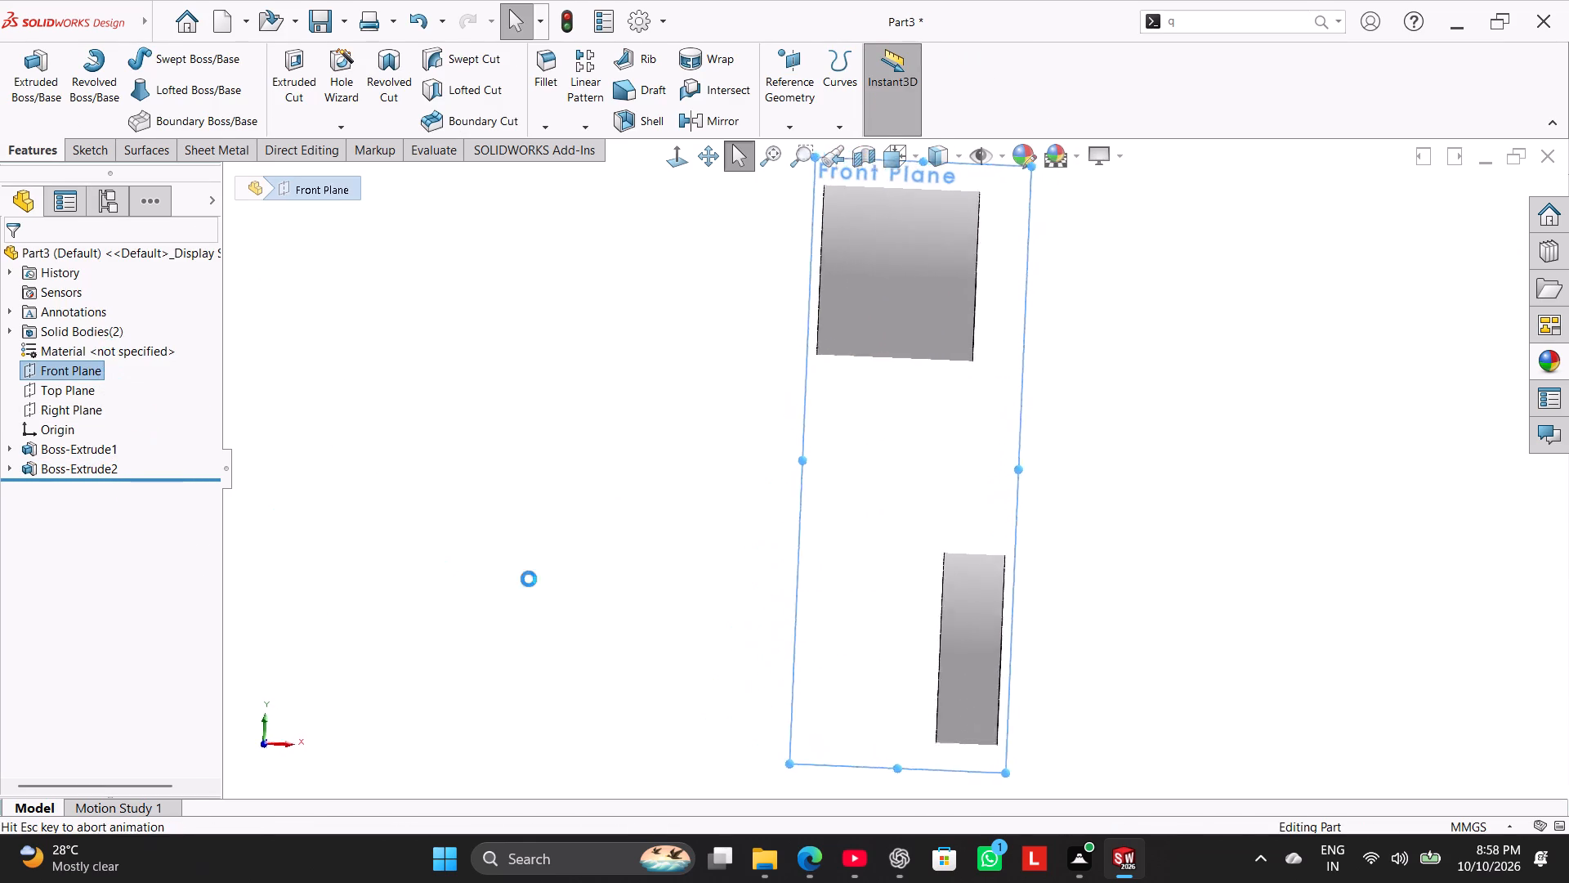
{"action": "left_click", "coordinate": [590, 580]}
{"action": "left_click_drag", "start_coordinate": [143, 60], "coordinate": [150, 65]}
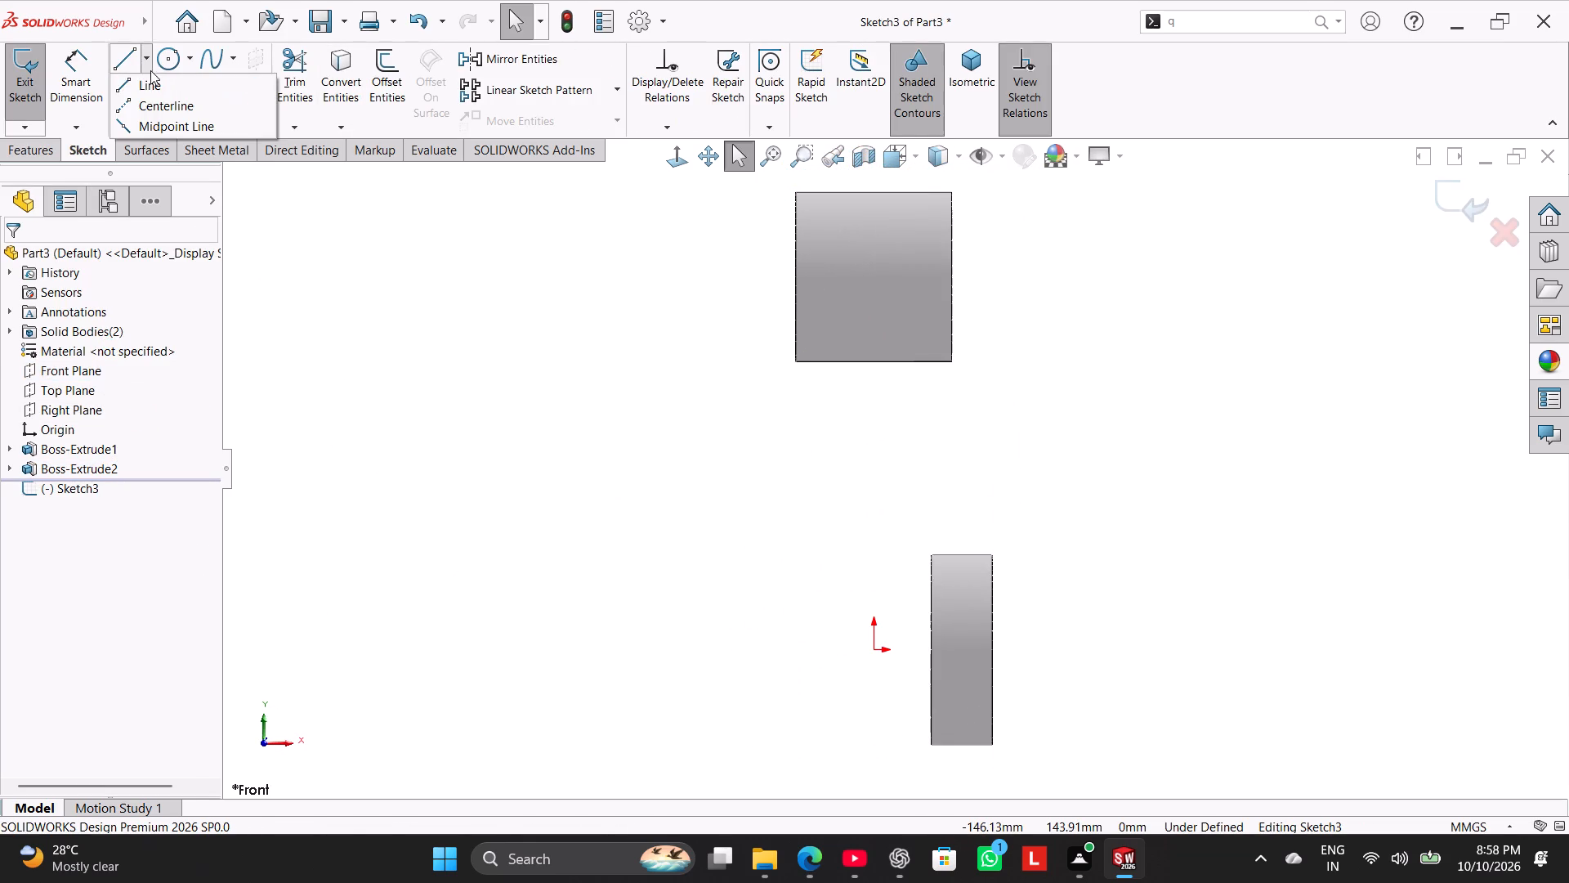
{"action": "left_click", "coordinate": [156, 107]}
{"action": "left_click", "coordinate": [874, 649]}
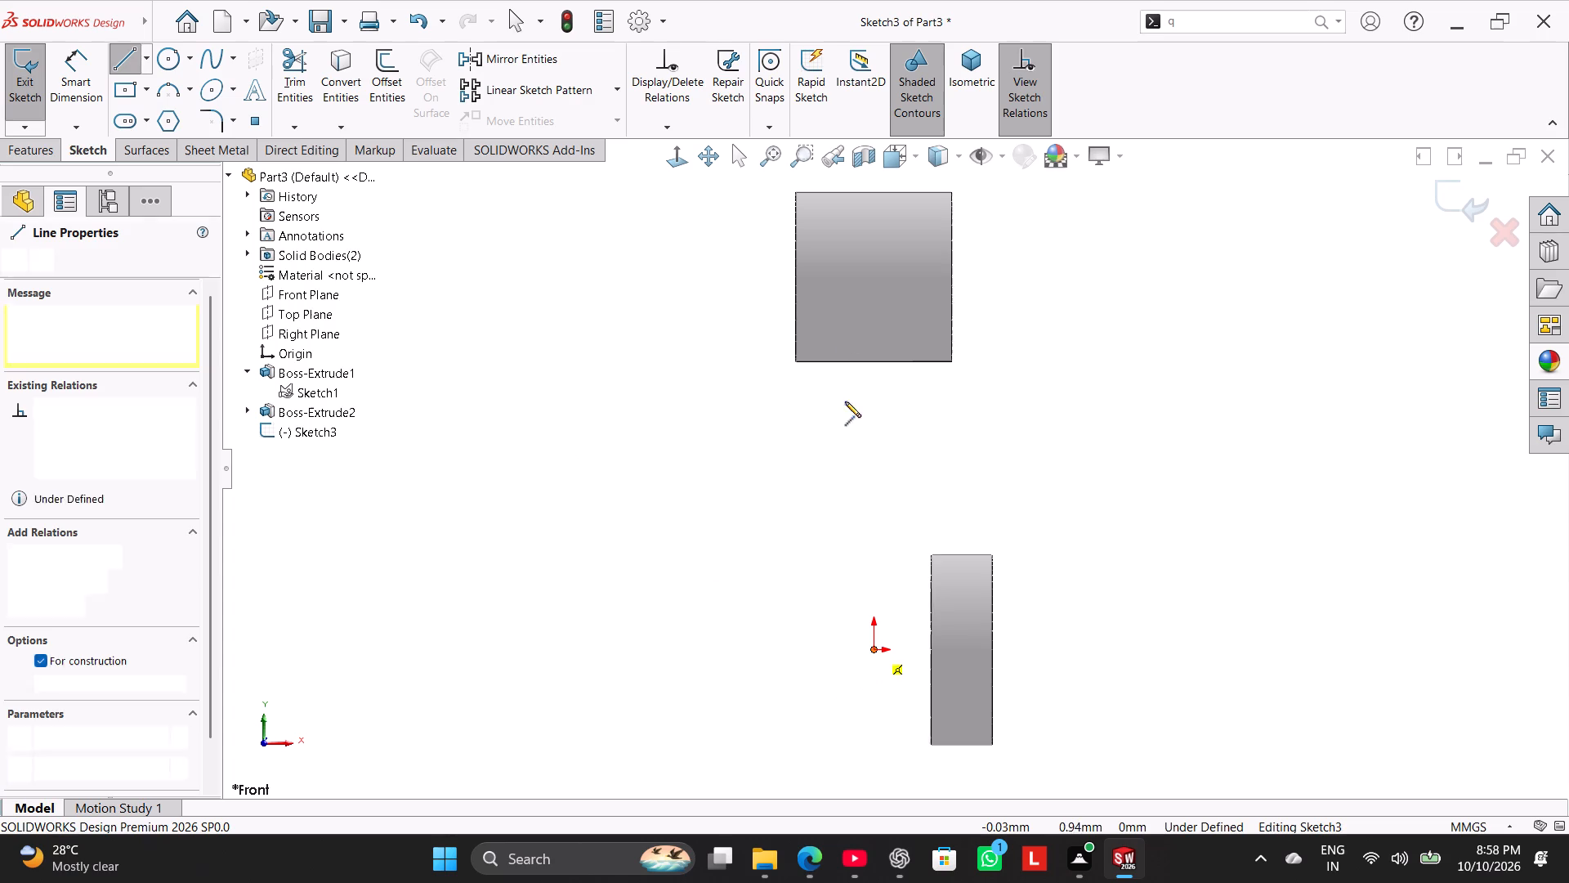
{"action": "left_click", "coordinate": [873, 193]}
{"action": "right_click", "coordinate": [694, 273]}
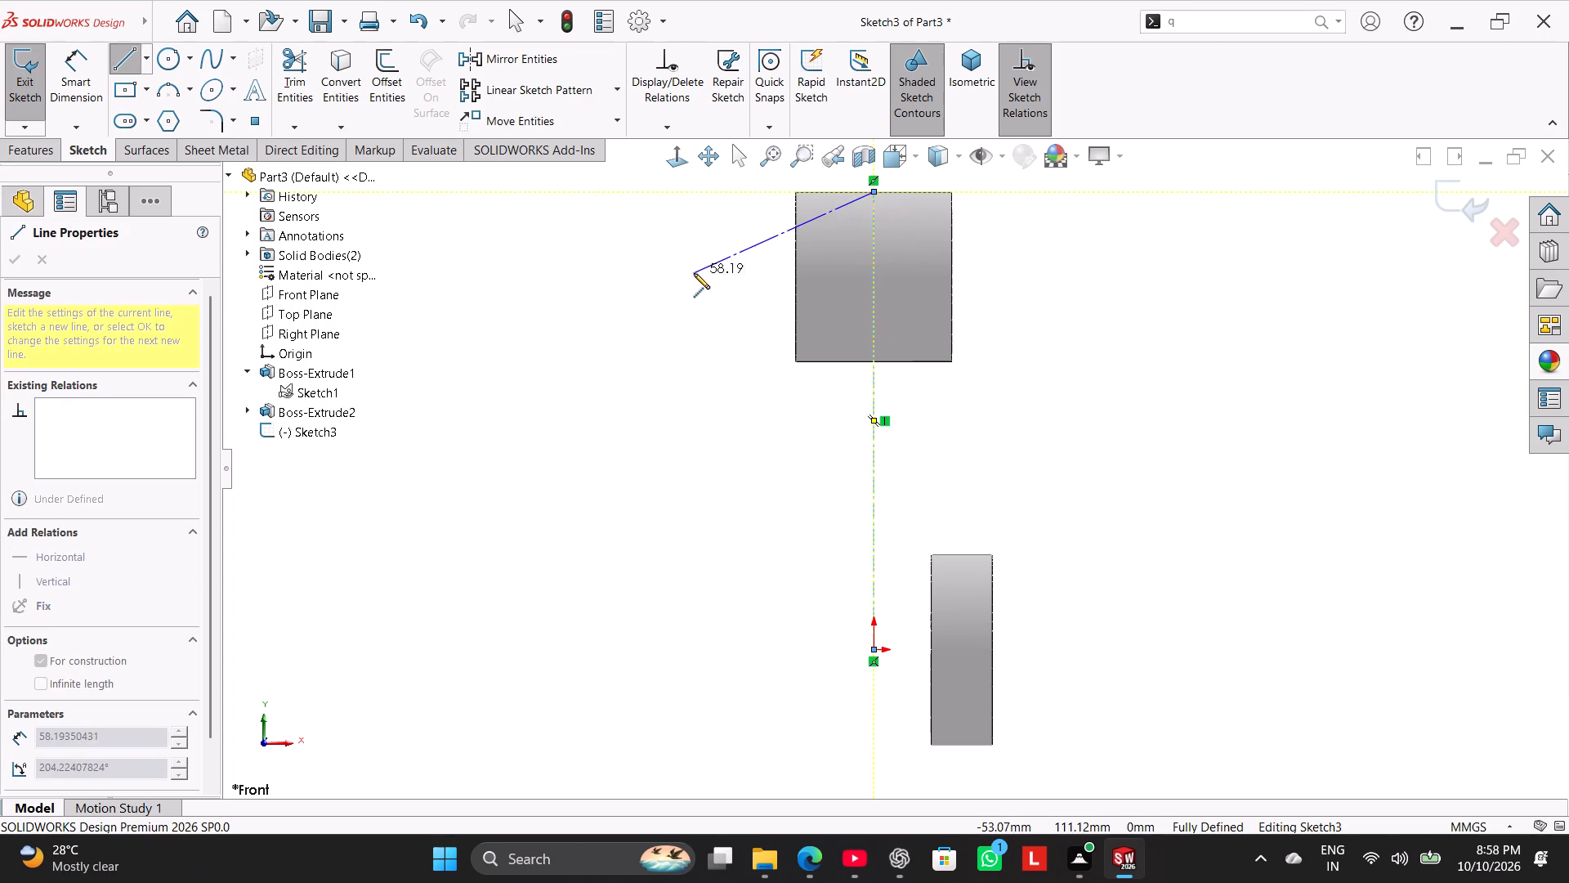
{"action": "left_click", "coordinate": [731, 289]}
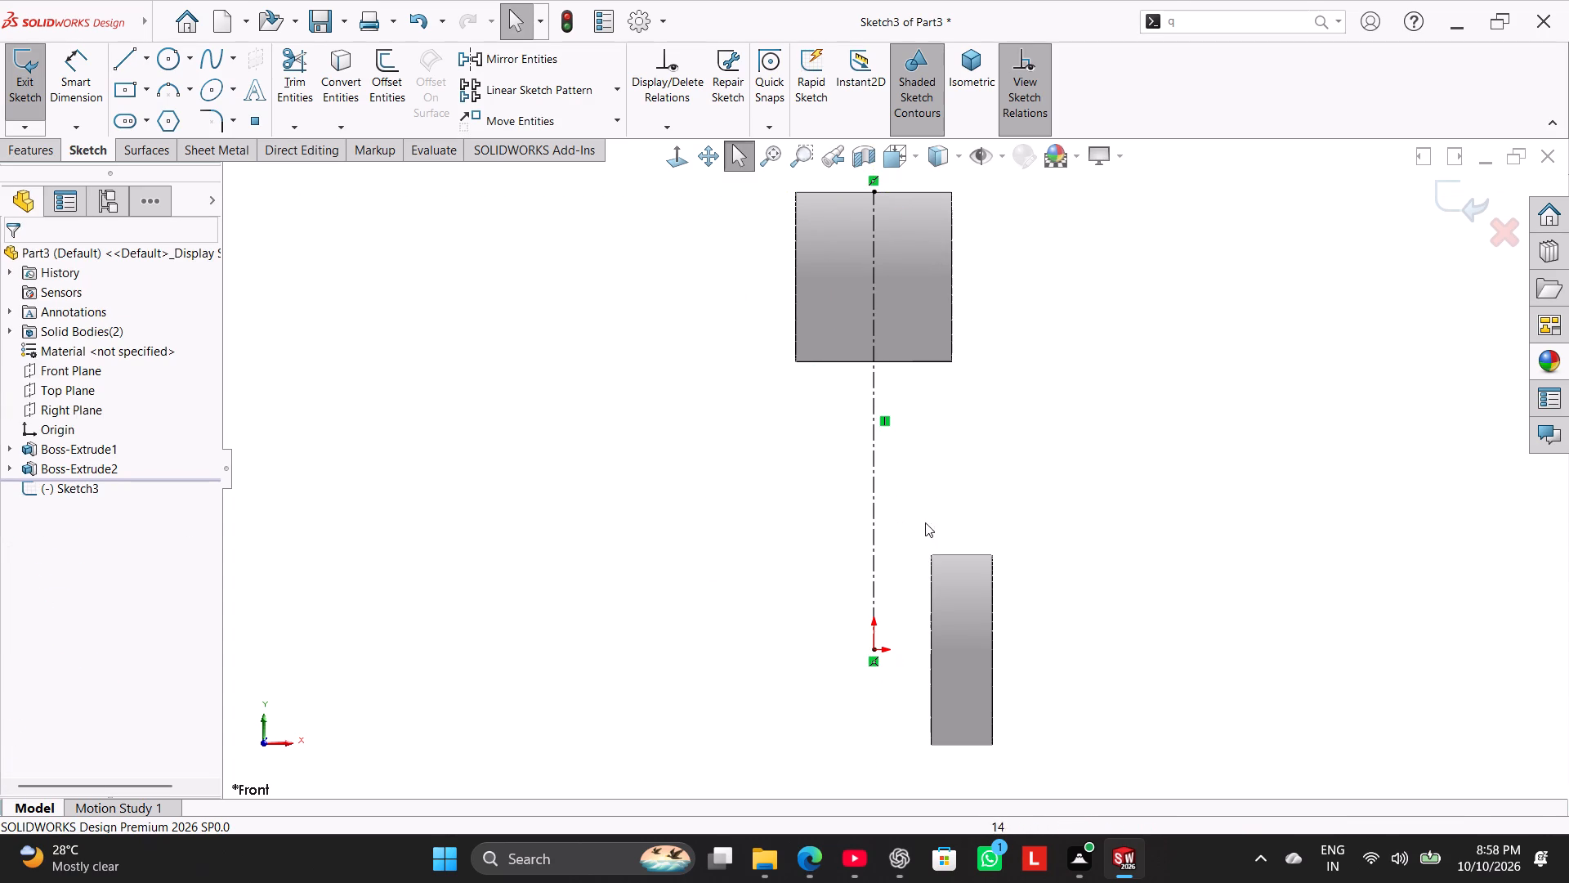
Delete the vertical construction centerline from the Front Plane sketch and exit the sketch.
{"action": "right_click", "coordinate": [872, 486]}
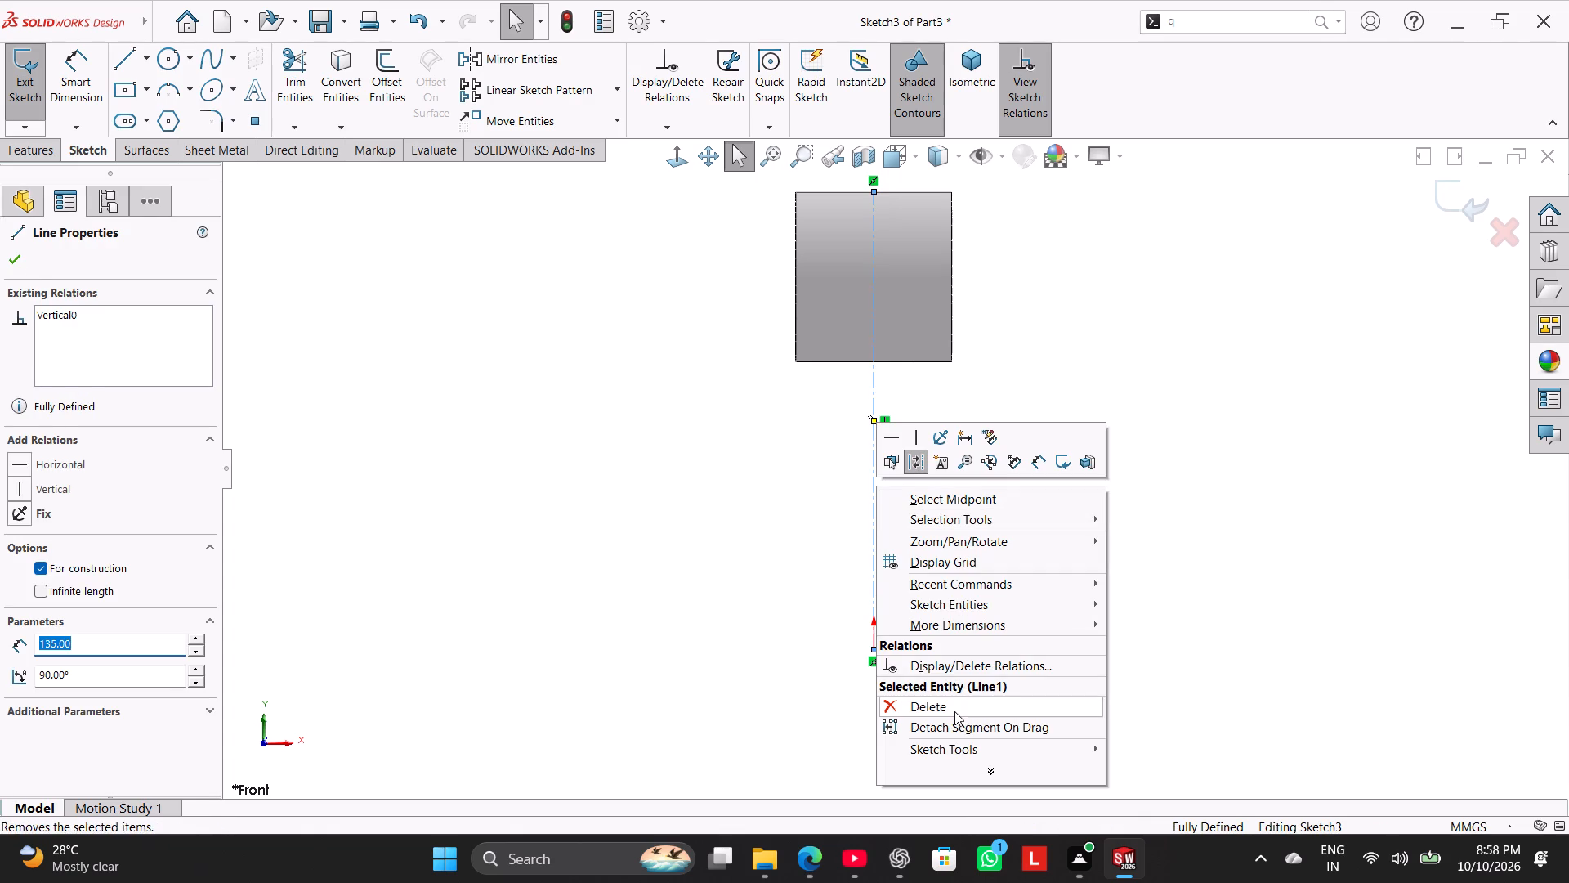
{"action": "left_click", "coordinate": [954, 711]}
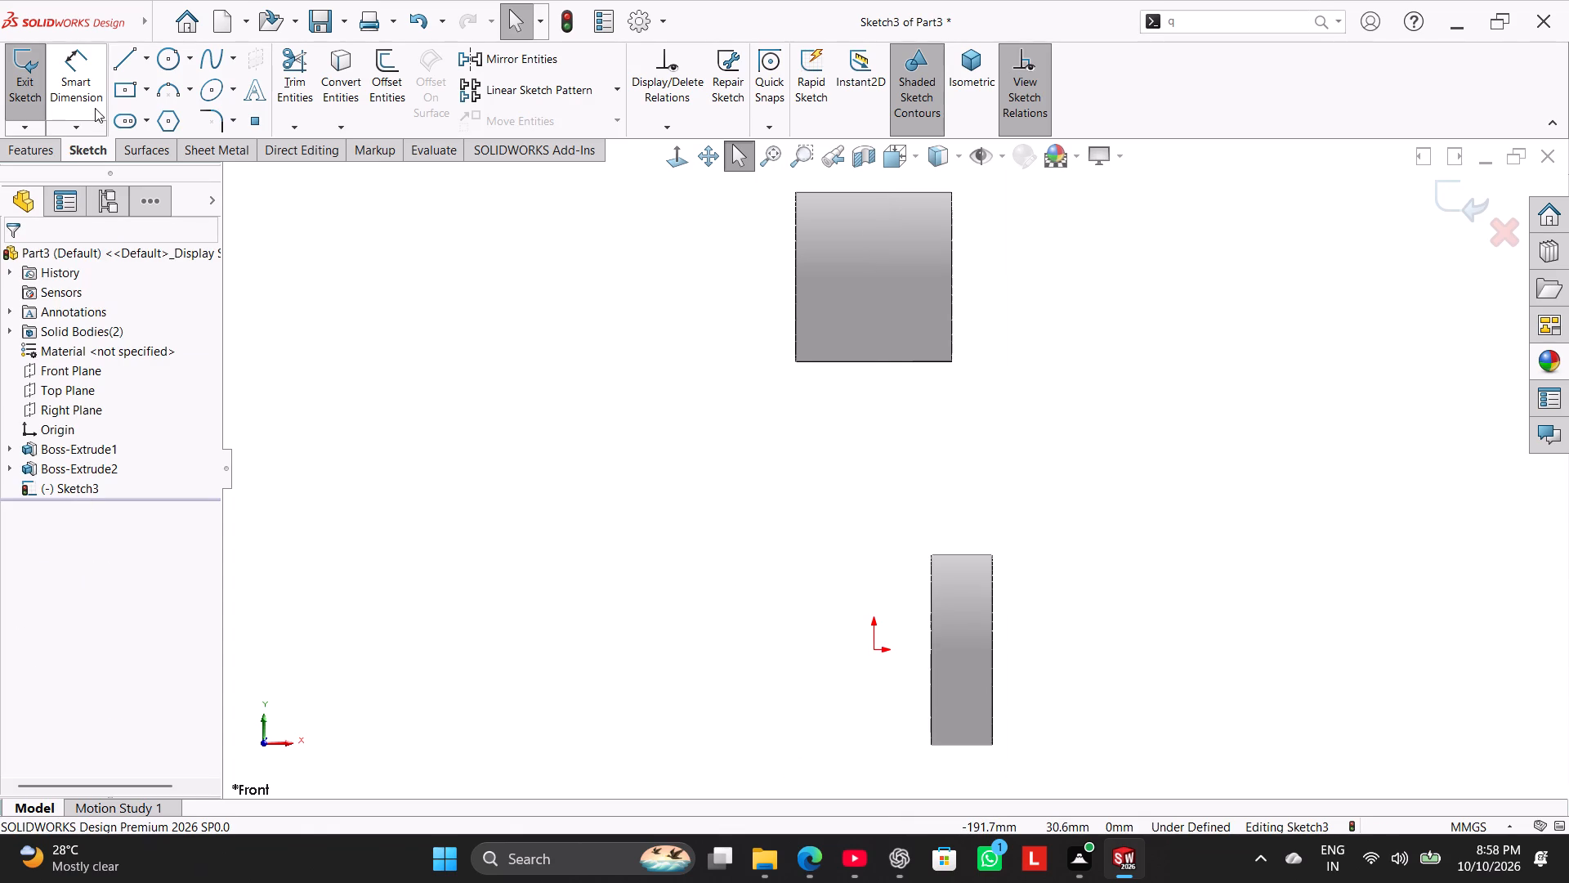
{"action": "left_click", "coordinate": [41, 152]}
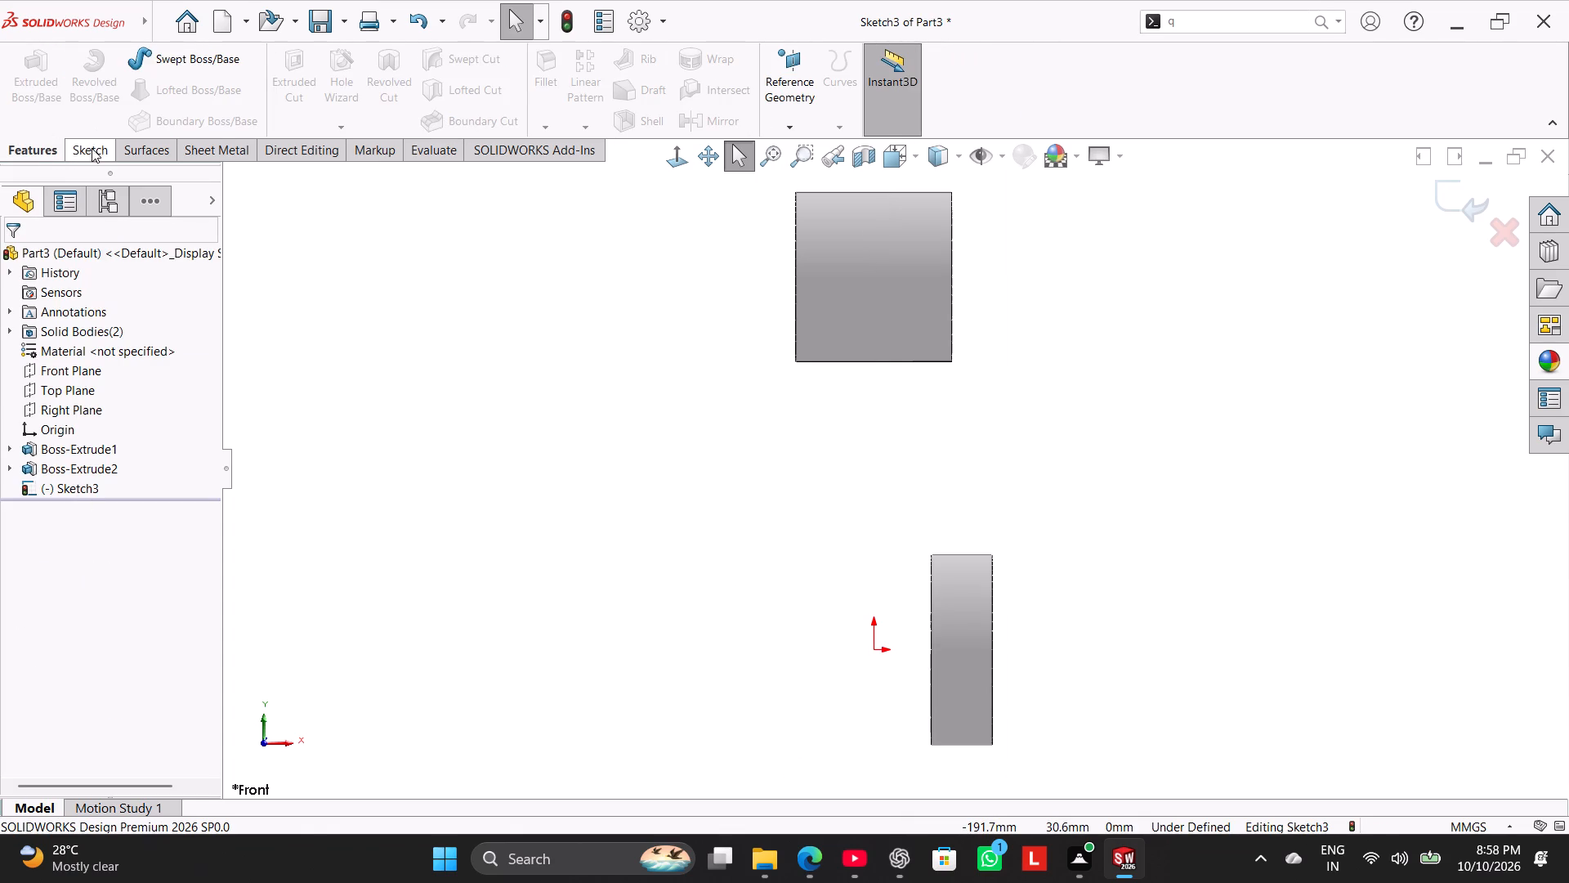
{"action": "left_click", "coordinate": [92, 148]}
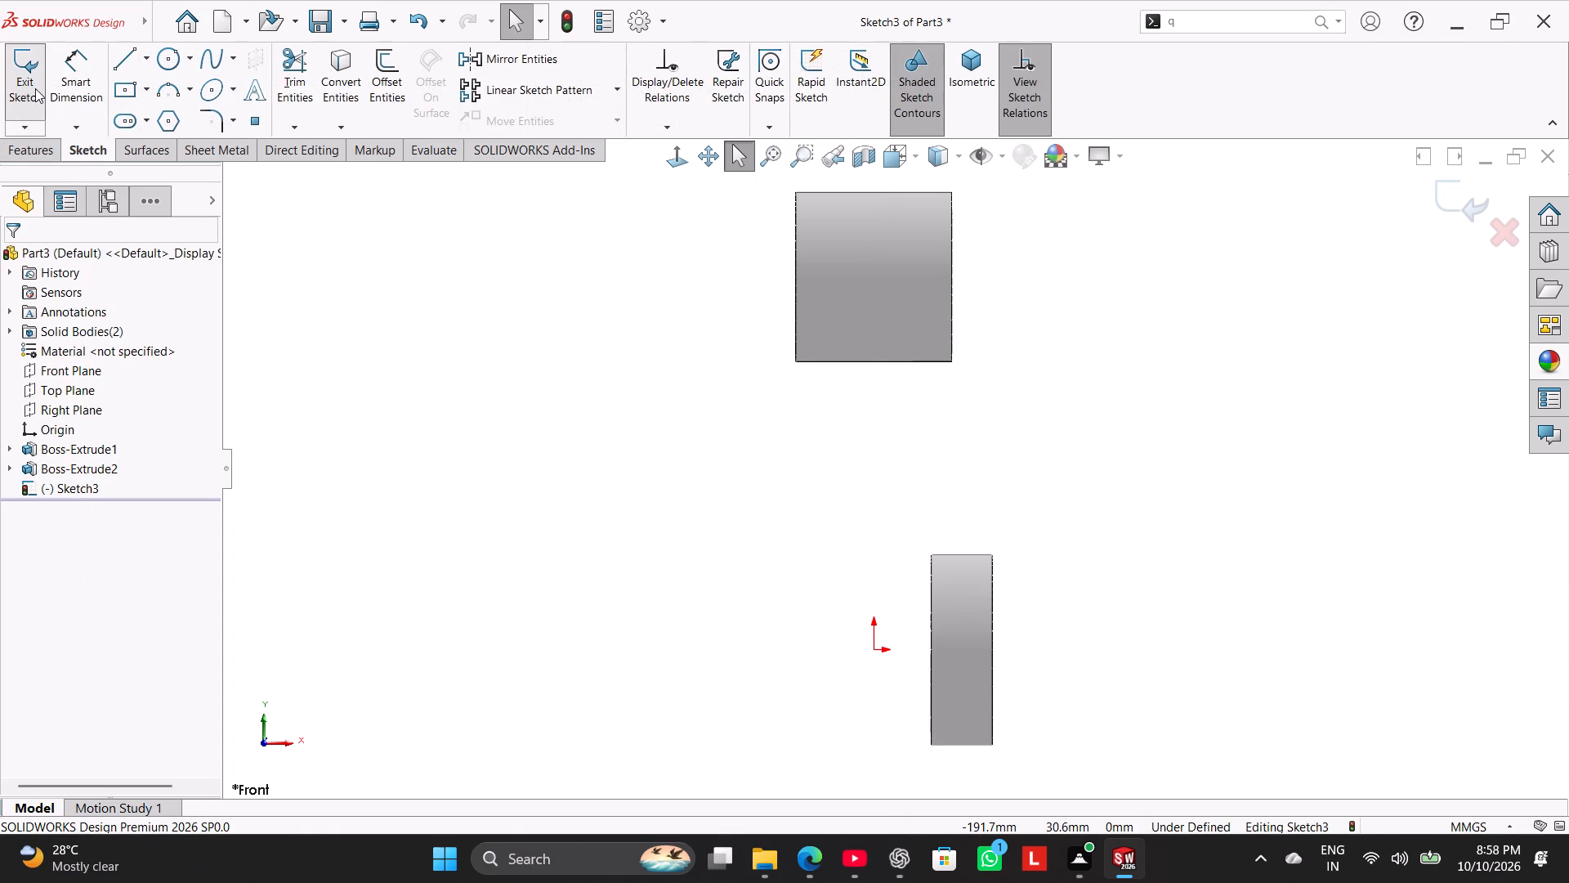
{"action": "left_click", "coordinate": [35, 92]}
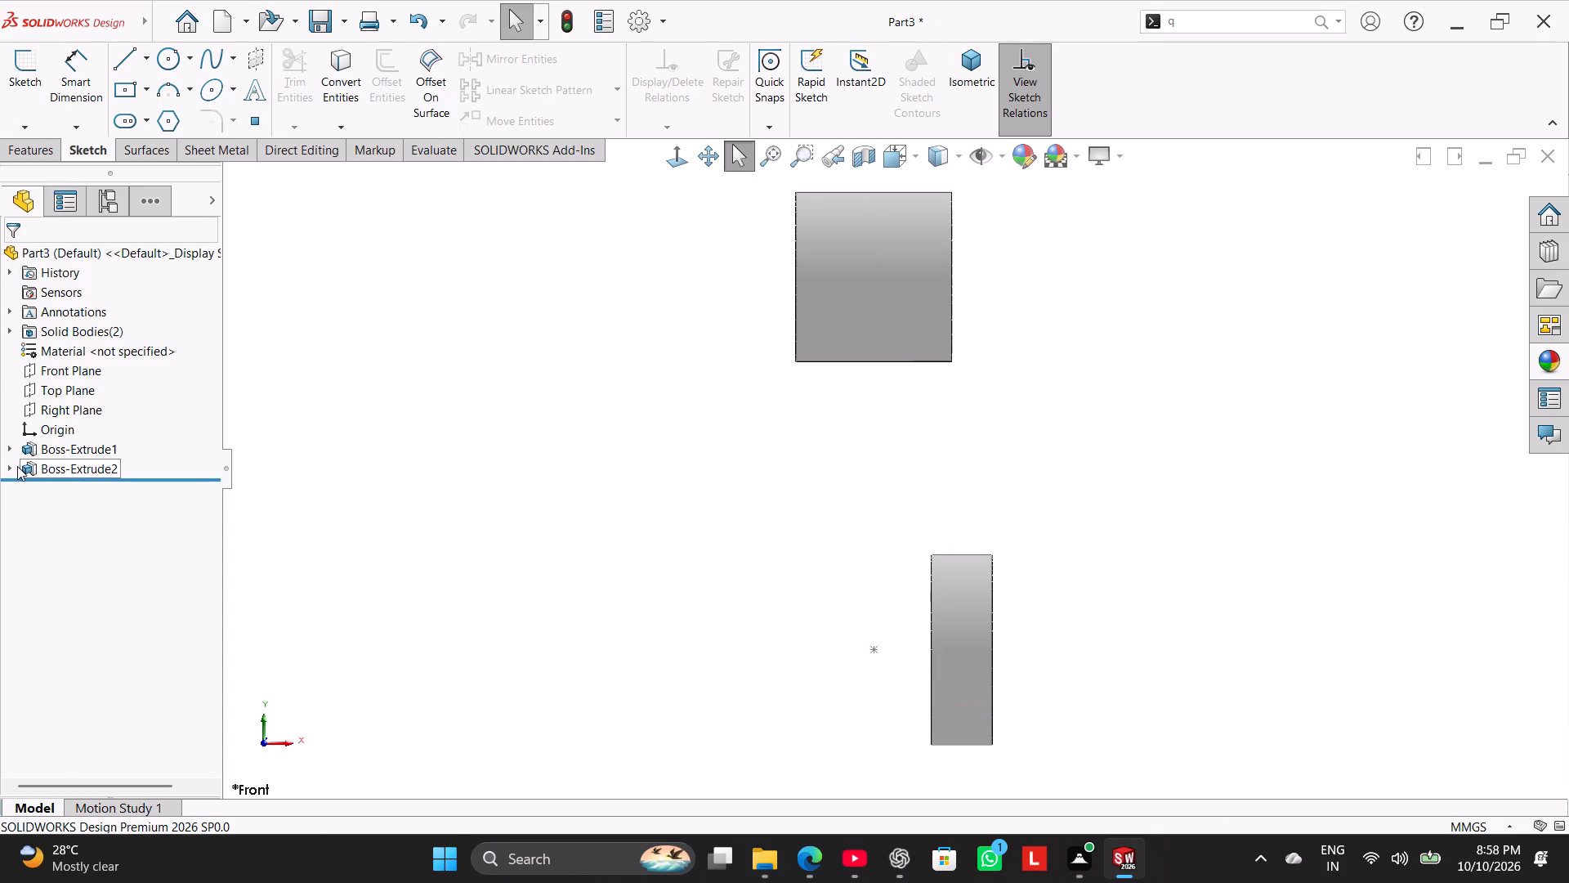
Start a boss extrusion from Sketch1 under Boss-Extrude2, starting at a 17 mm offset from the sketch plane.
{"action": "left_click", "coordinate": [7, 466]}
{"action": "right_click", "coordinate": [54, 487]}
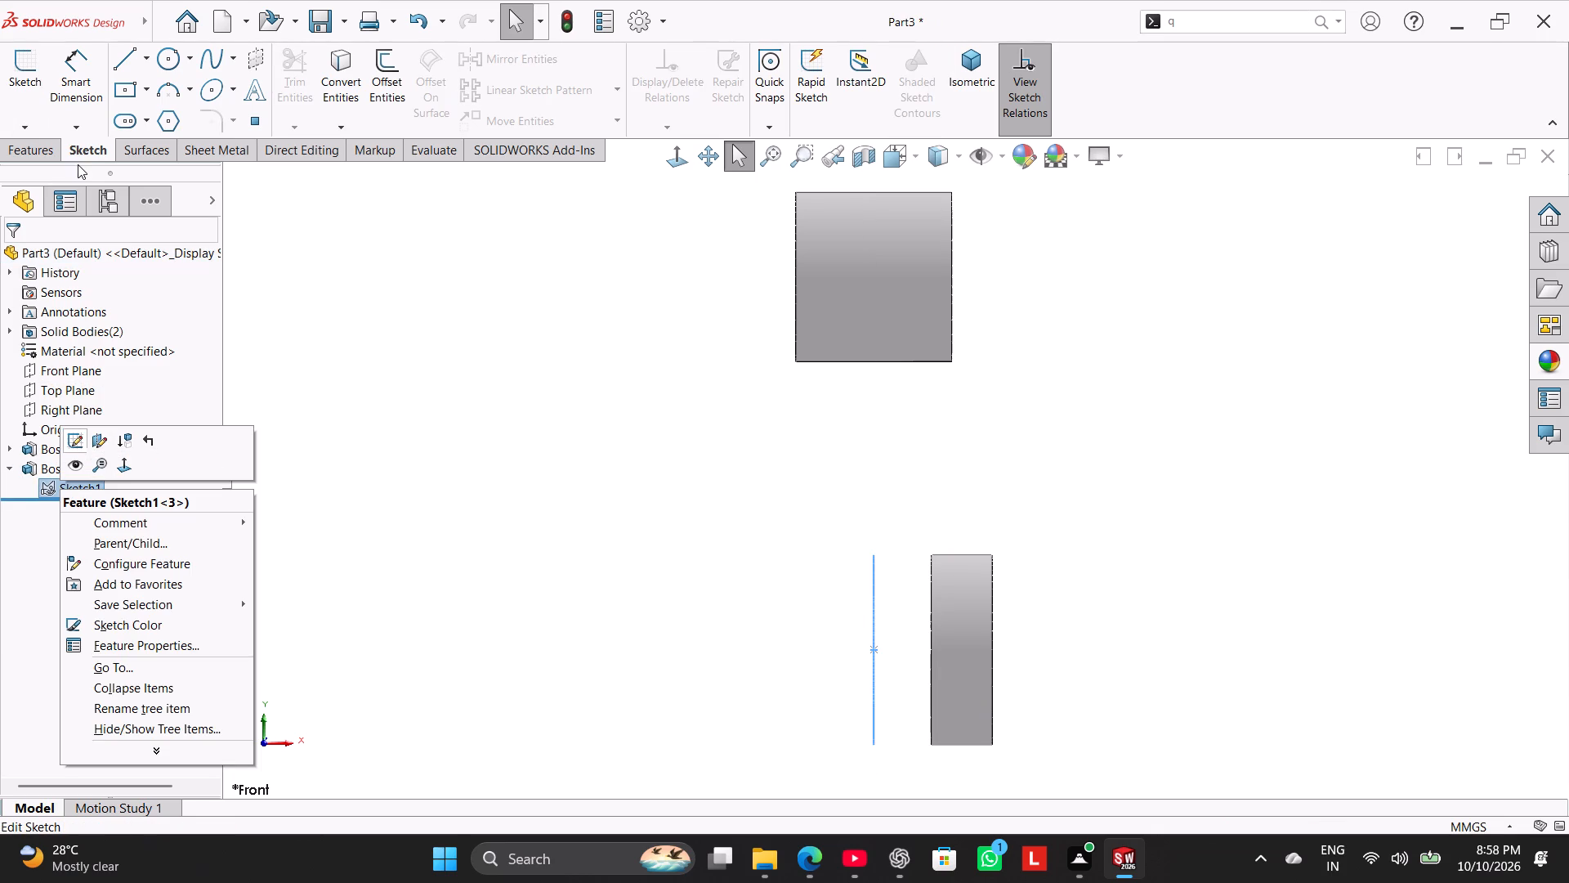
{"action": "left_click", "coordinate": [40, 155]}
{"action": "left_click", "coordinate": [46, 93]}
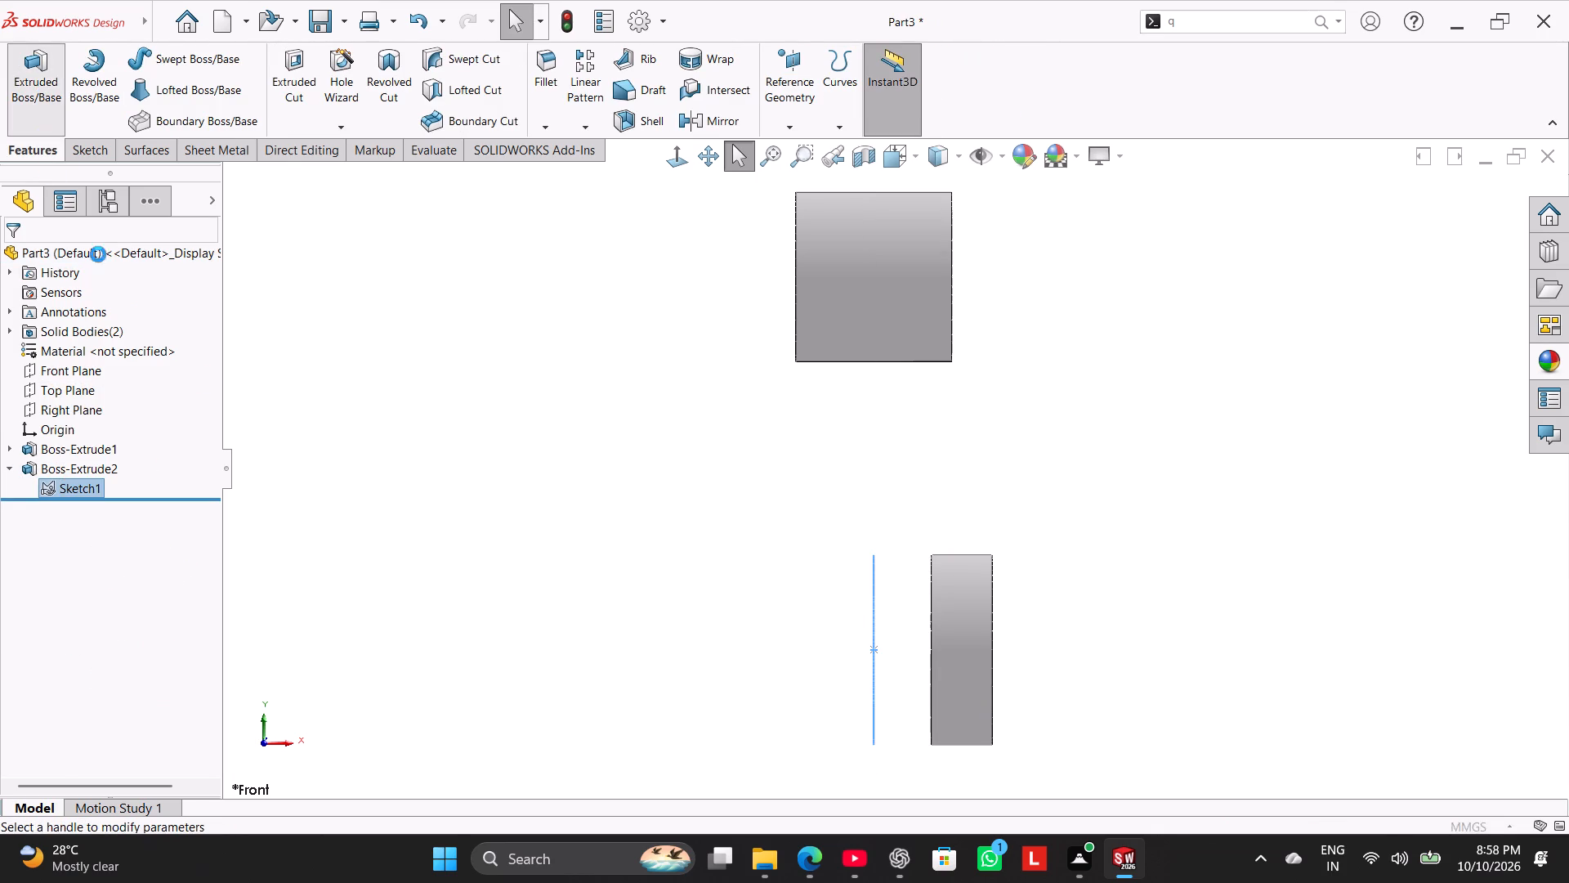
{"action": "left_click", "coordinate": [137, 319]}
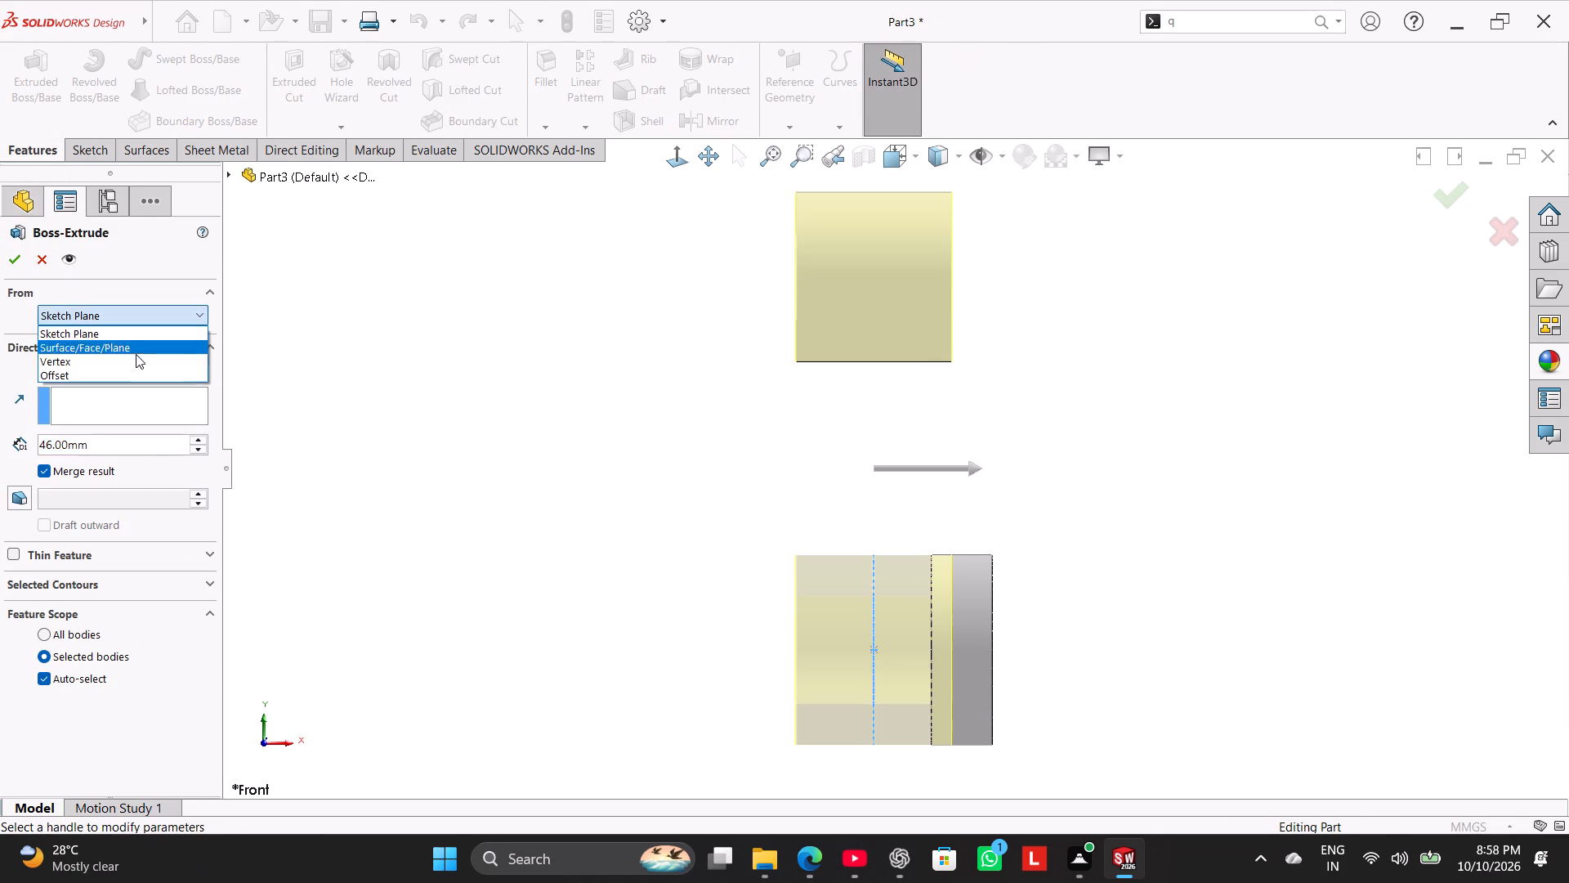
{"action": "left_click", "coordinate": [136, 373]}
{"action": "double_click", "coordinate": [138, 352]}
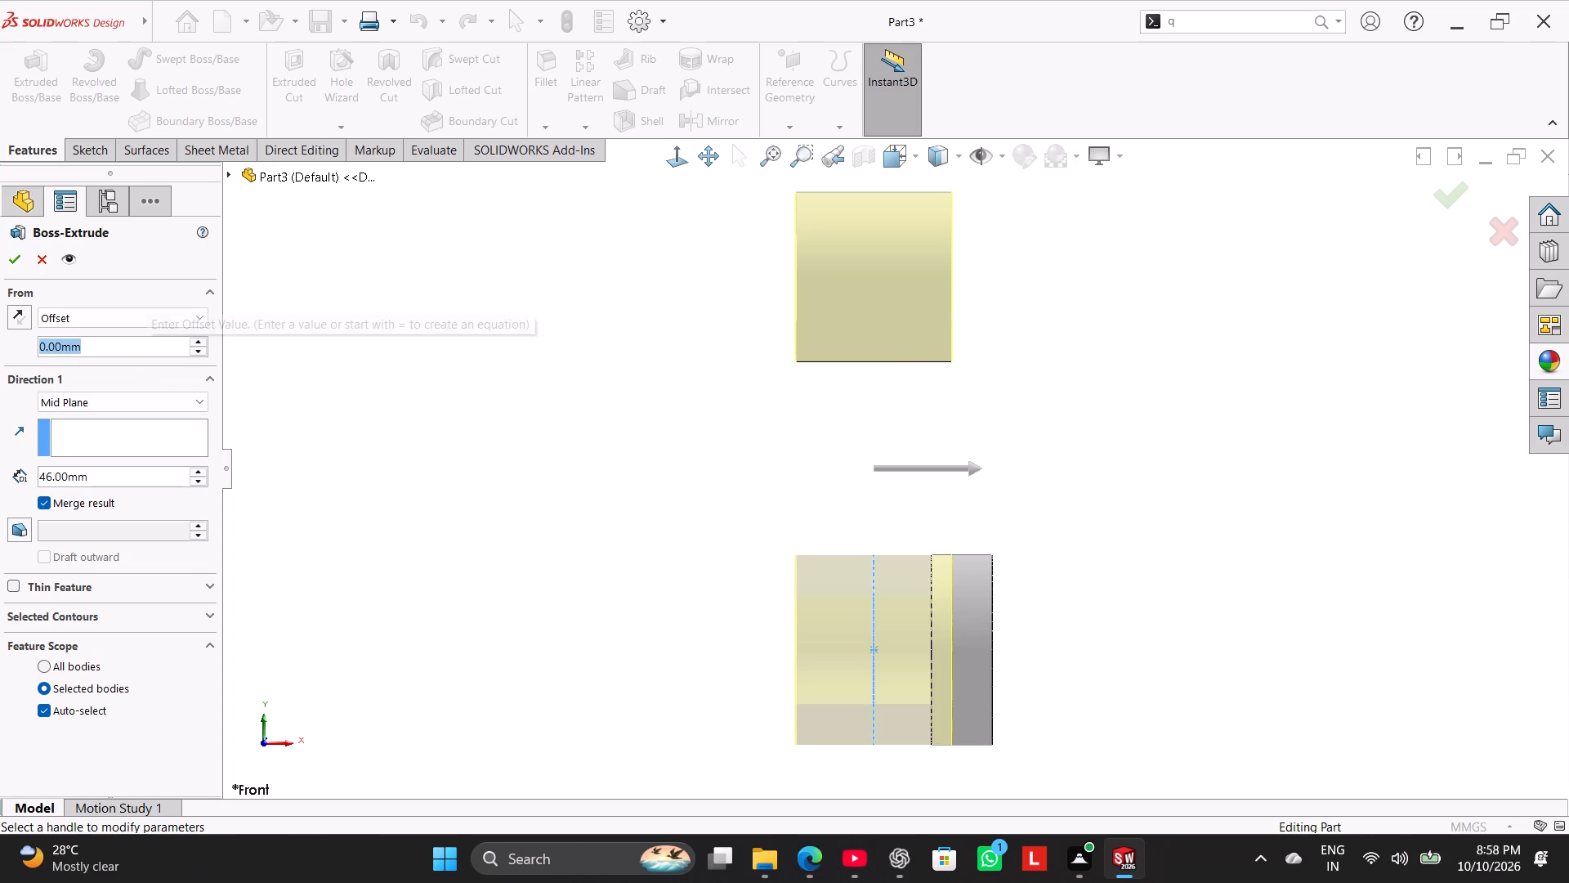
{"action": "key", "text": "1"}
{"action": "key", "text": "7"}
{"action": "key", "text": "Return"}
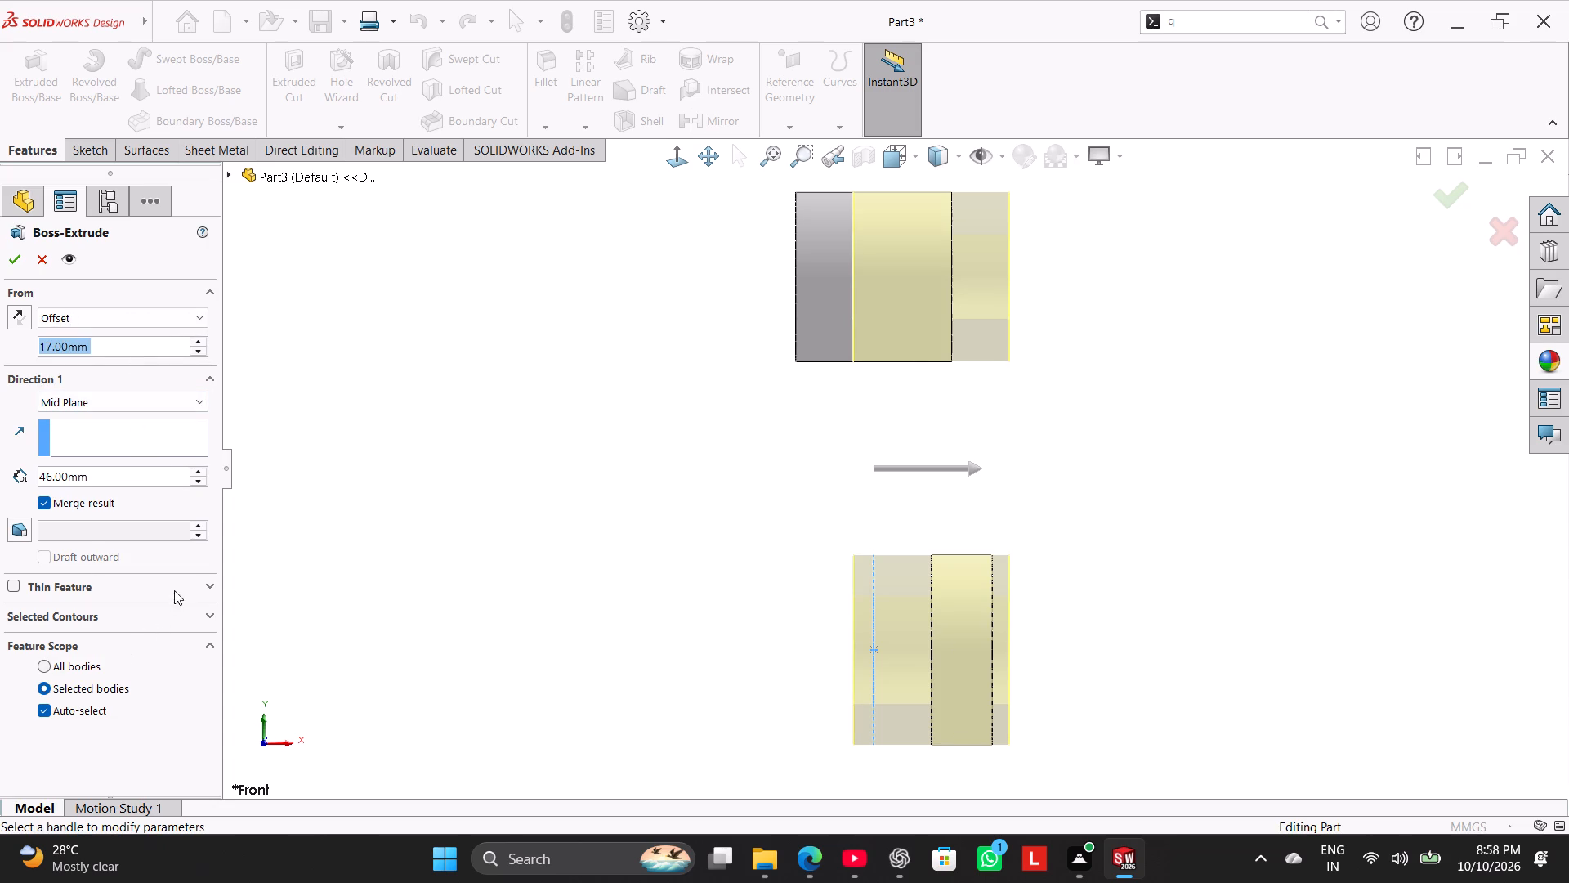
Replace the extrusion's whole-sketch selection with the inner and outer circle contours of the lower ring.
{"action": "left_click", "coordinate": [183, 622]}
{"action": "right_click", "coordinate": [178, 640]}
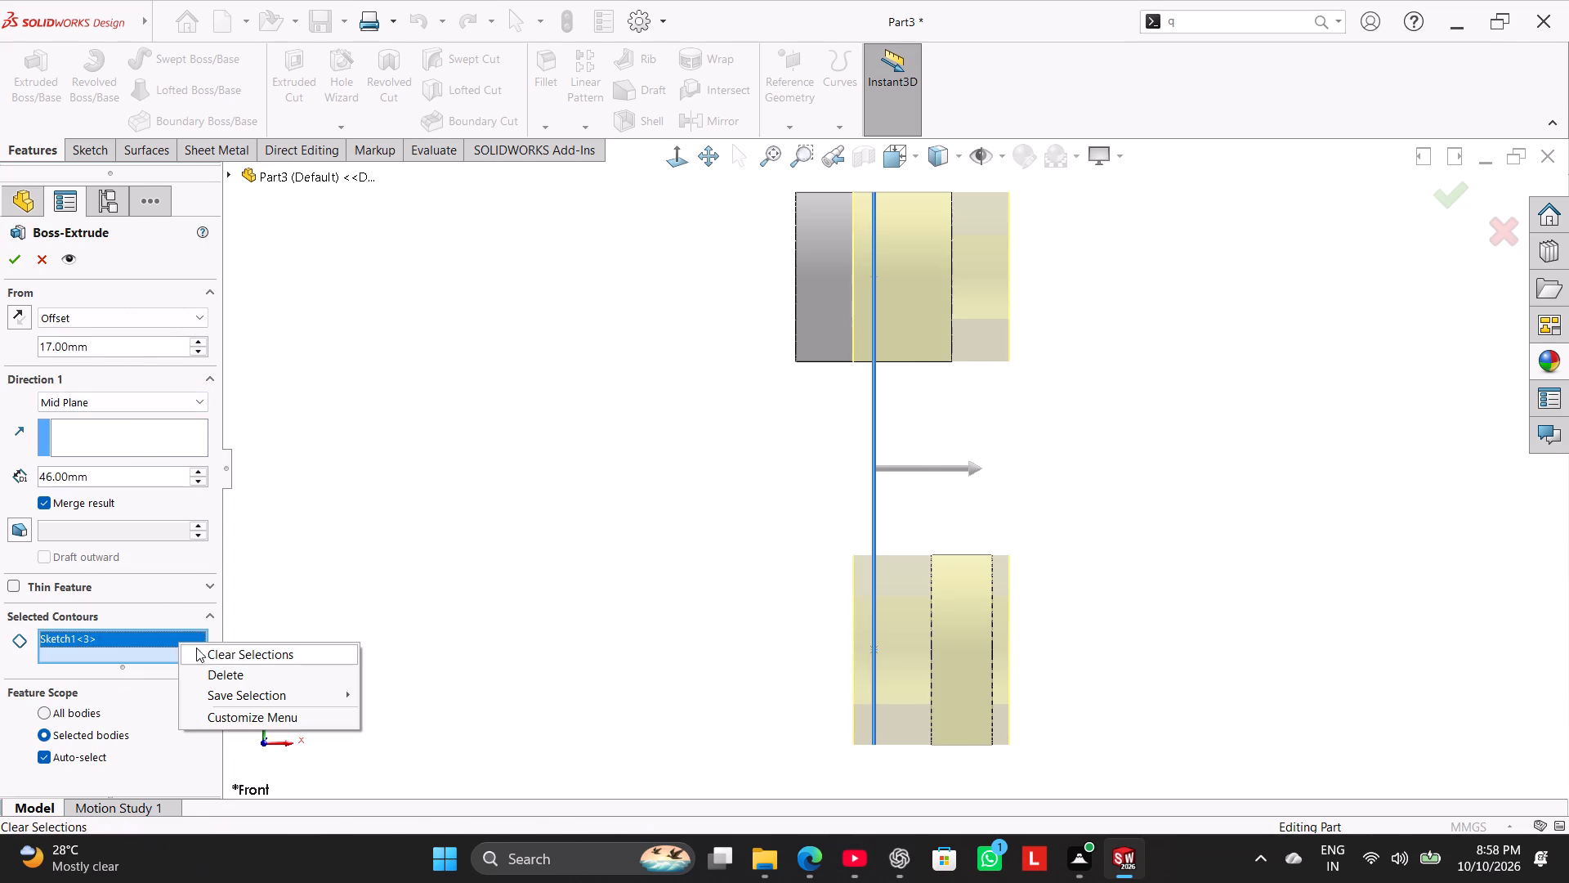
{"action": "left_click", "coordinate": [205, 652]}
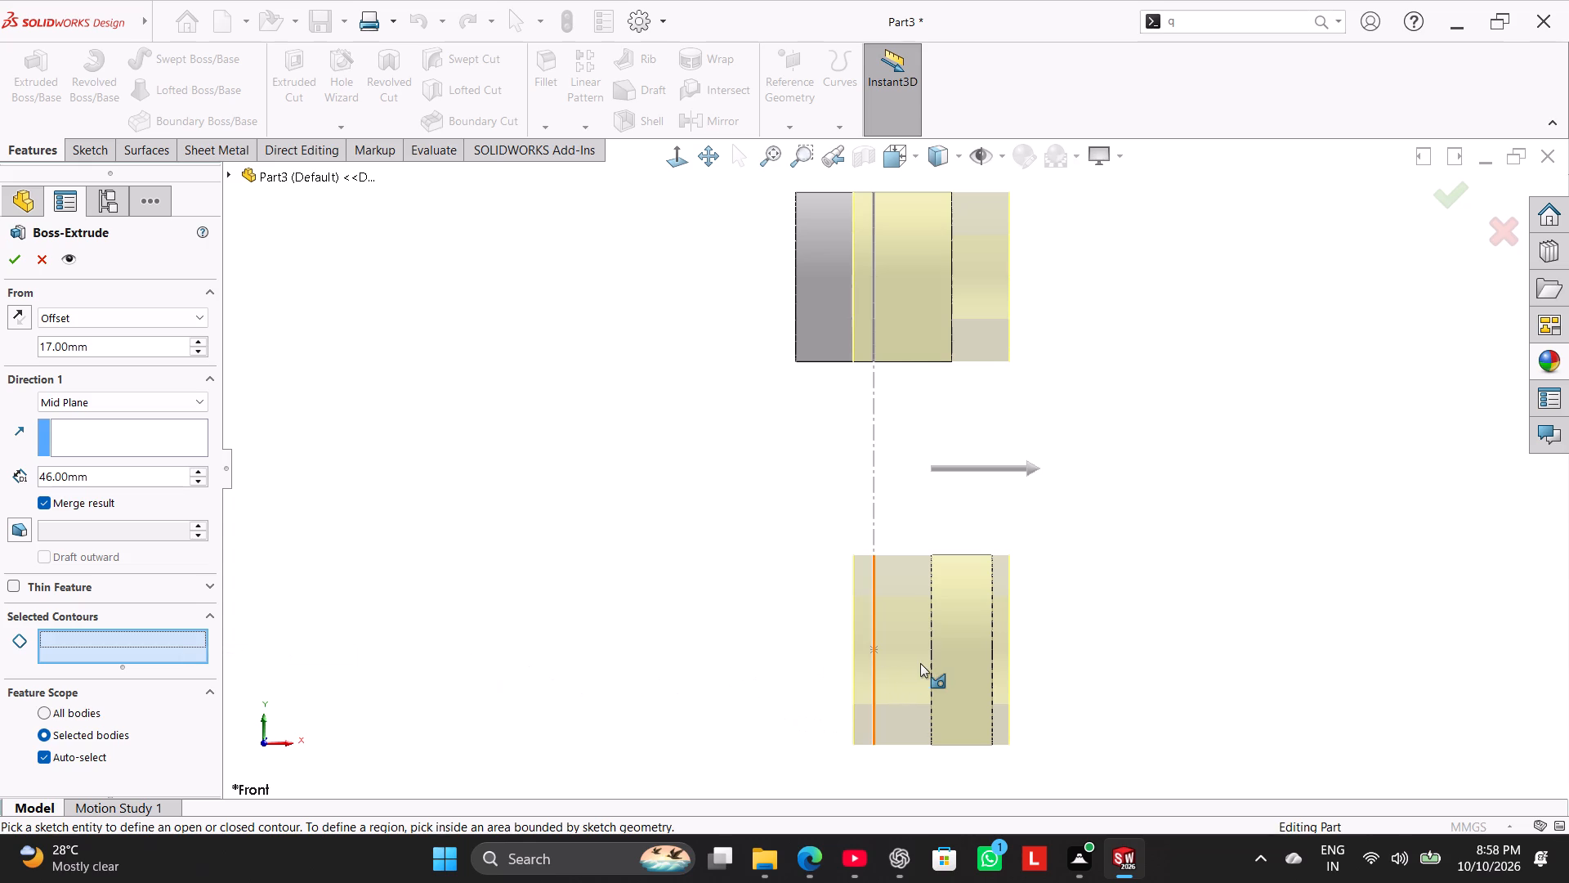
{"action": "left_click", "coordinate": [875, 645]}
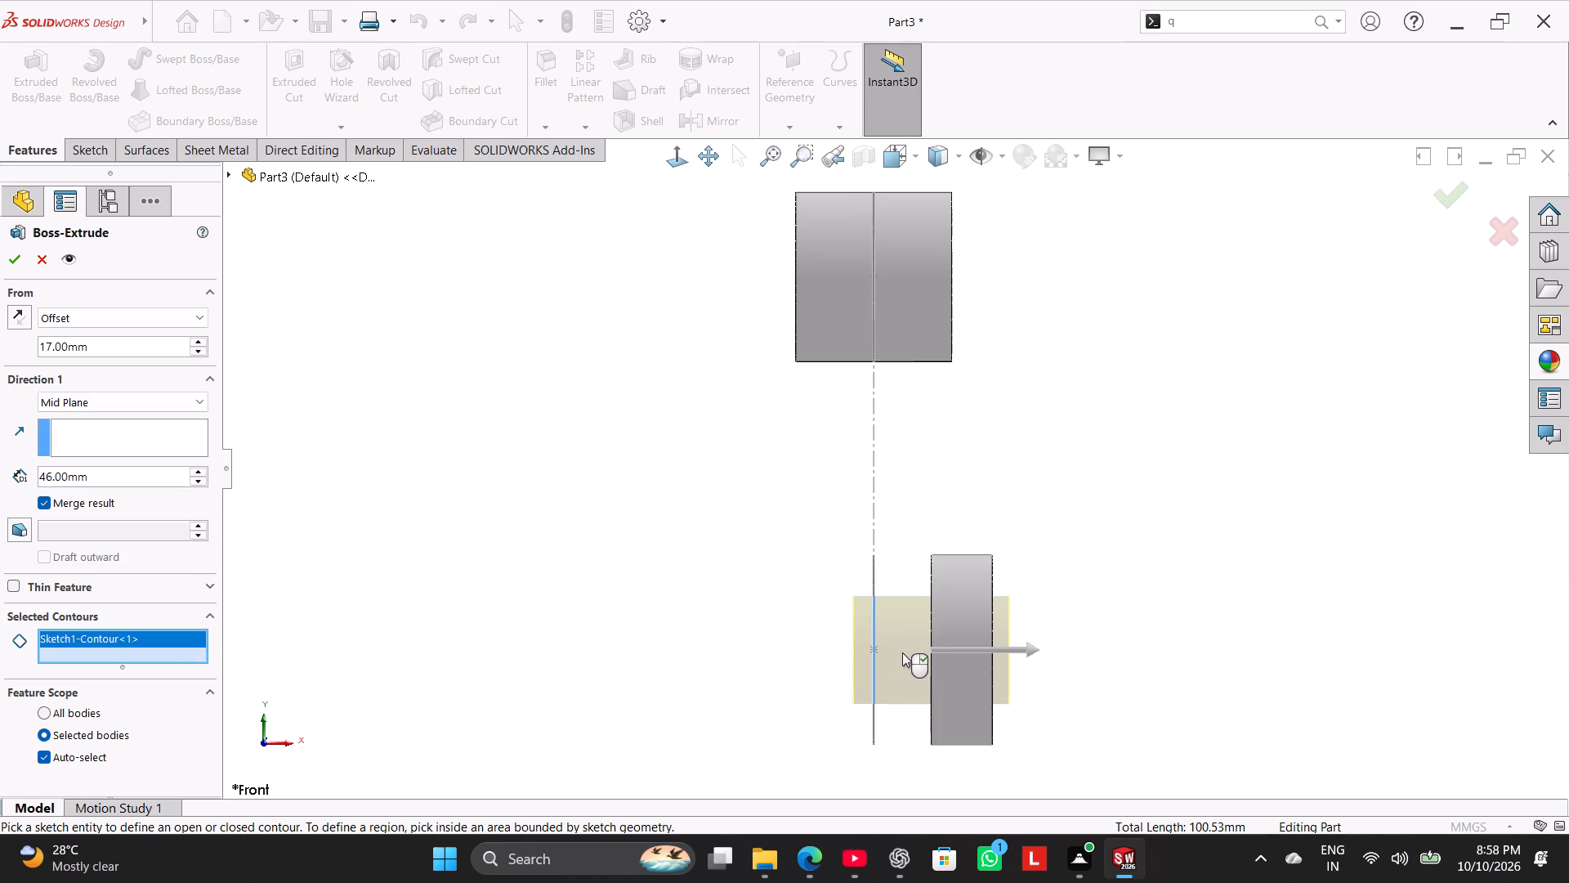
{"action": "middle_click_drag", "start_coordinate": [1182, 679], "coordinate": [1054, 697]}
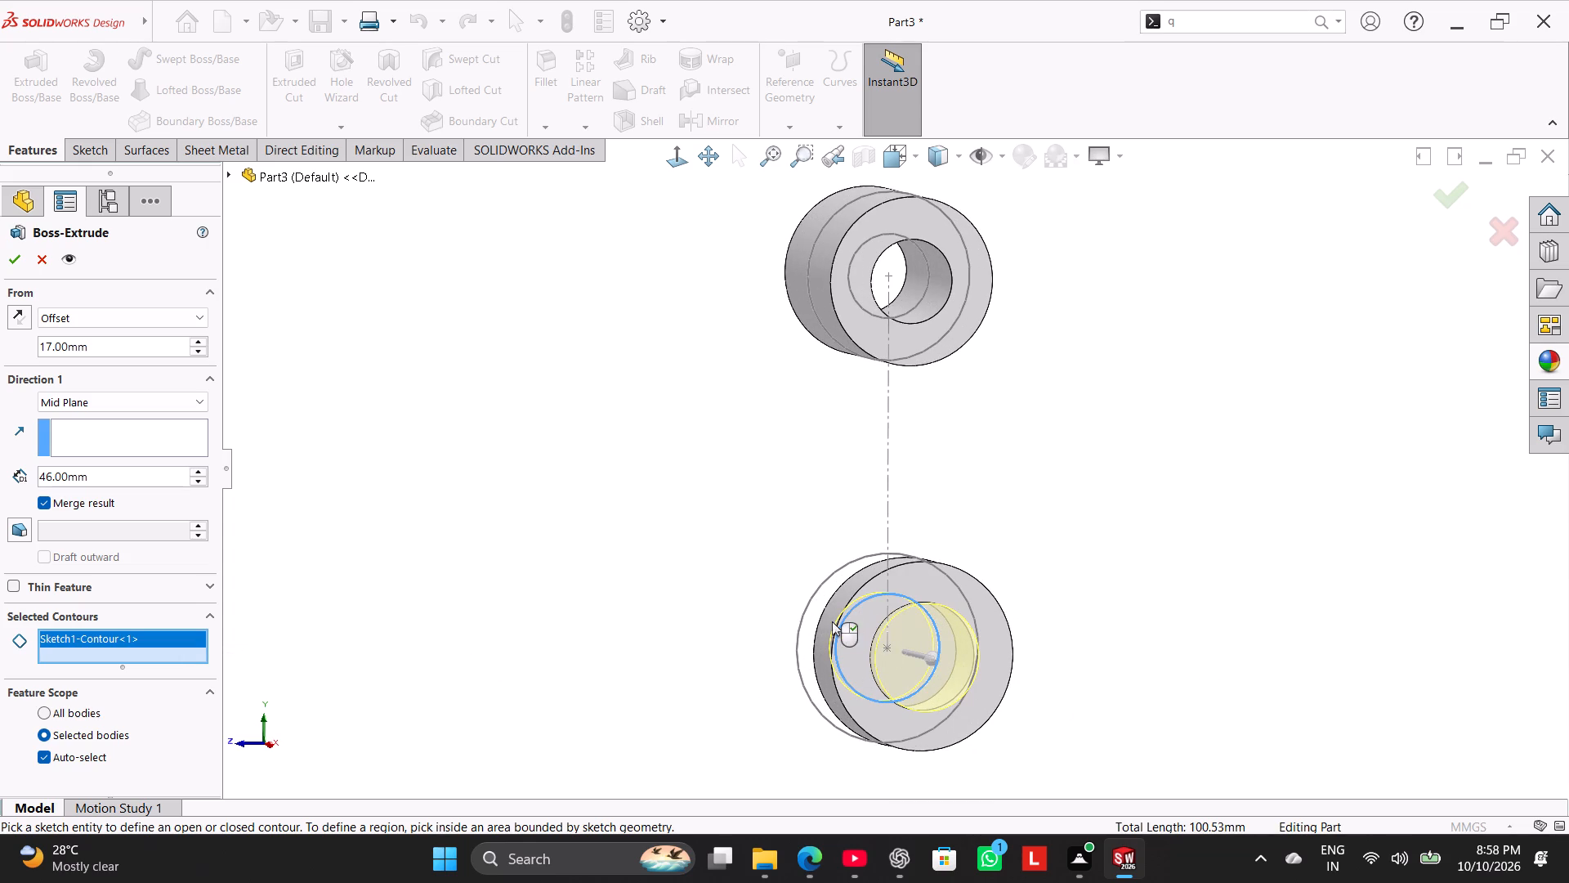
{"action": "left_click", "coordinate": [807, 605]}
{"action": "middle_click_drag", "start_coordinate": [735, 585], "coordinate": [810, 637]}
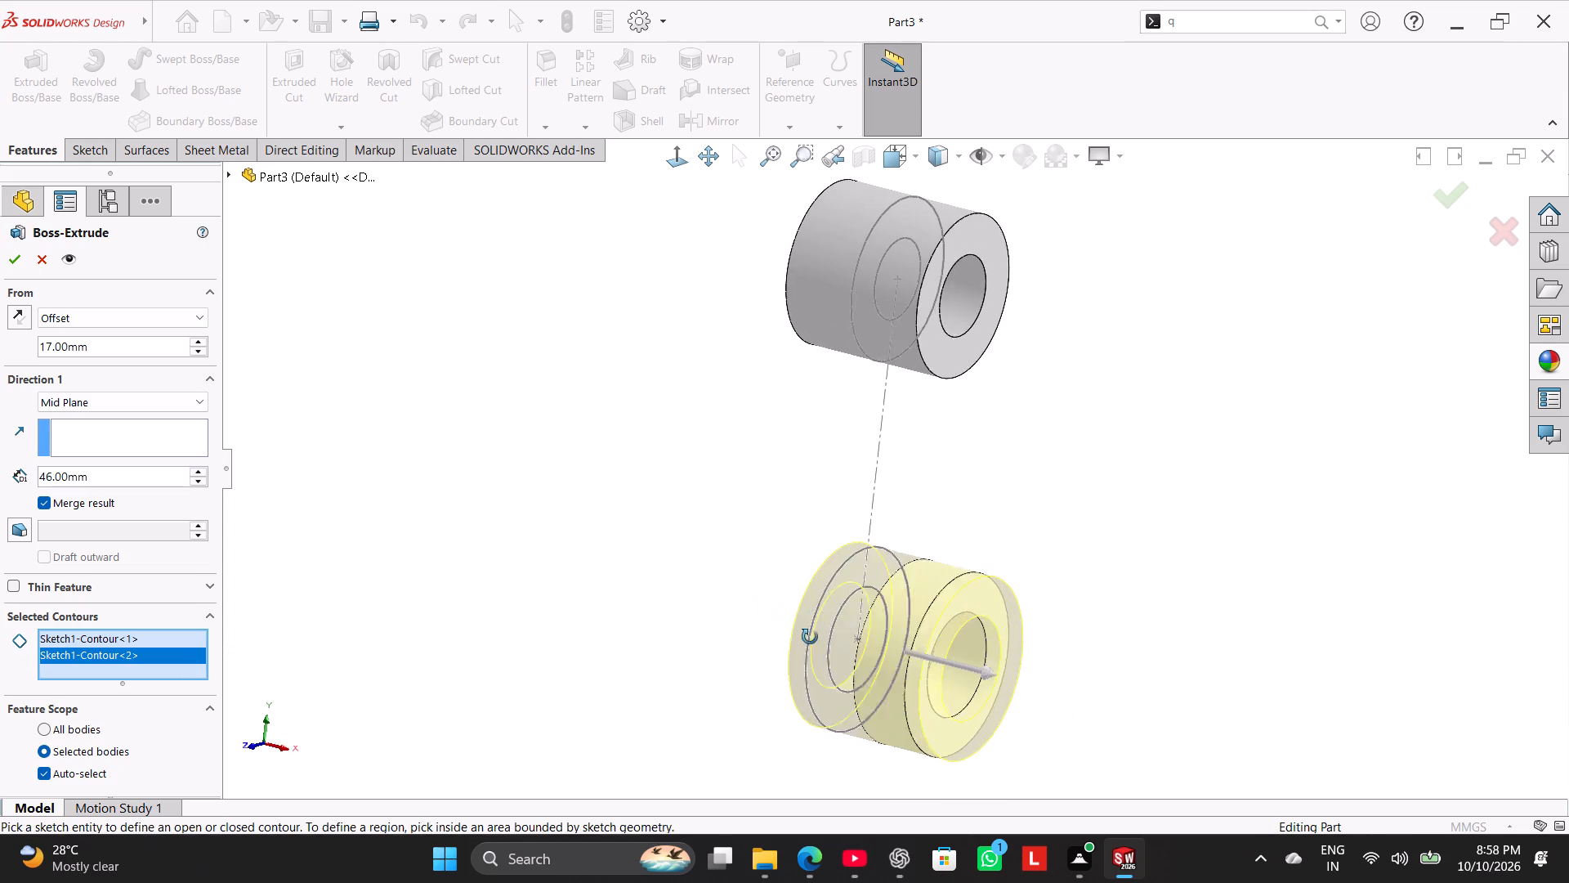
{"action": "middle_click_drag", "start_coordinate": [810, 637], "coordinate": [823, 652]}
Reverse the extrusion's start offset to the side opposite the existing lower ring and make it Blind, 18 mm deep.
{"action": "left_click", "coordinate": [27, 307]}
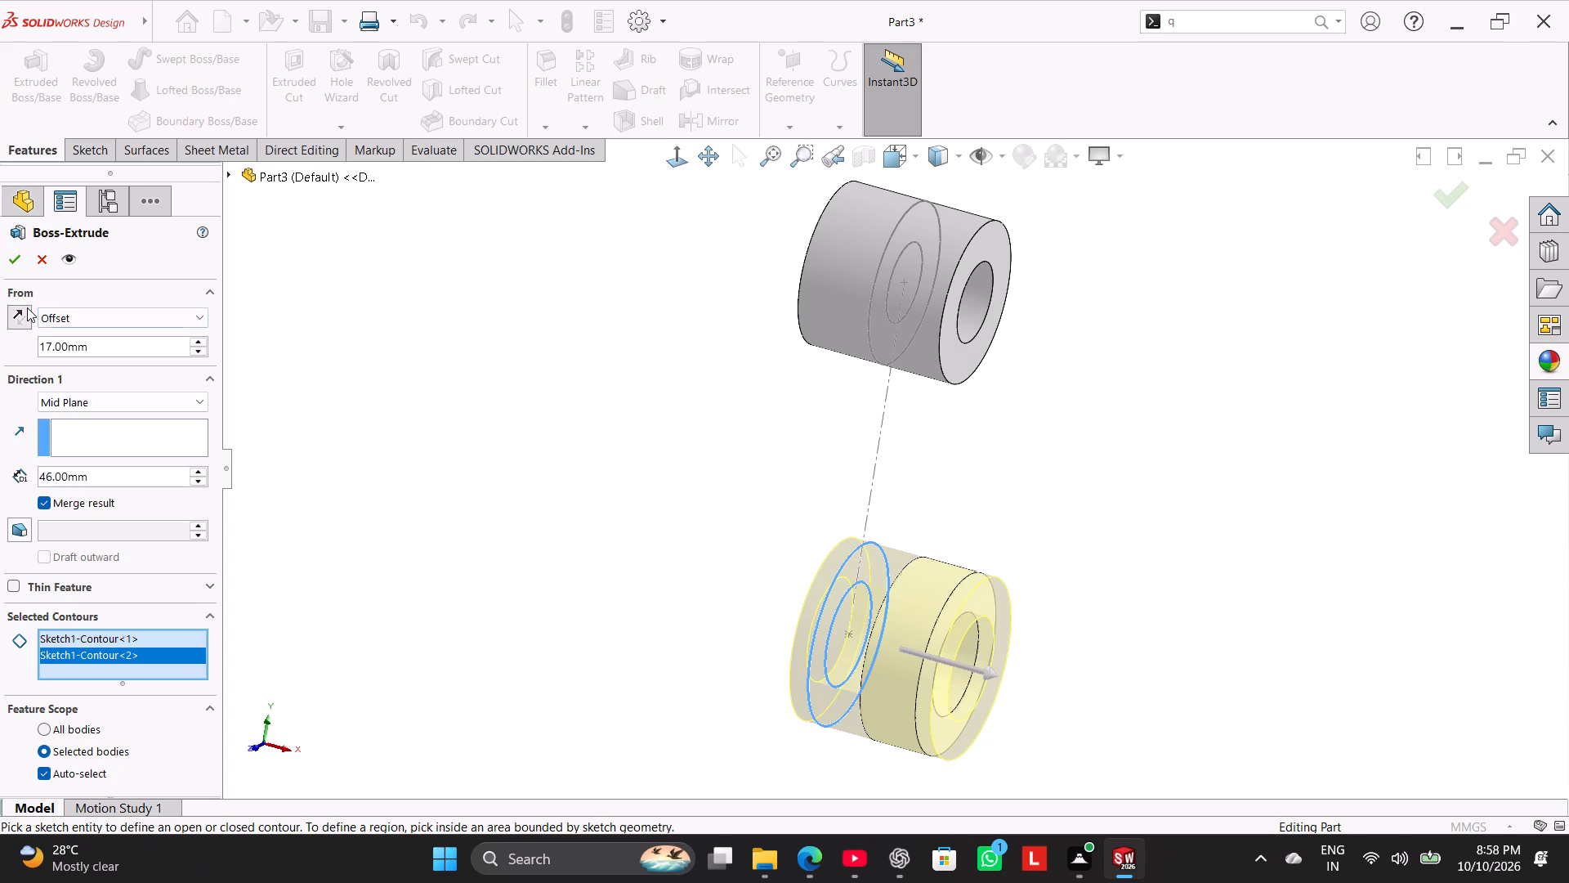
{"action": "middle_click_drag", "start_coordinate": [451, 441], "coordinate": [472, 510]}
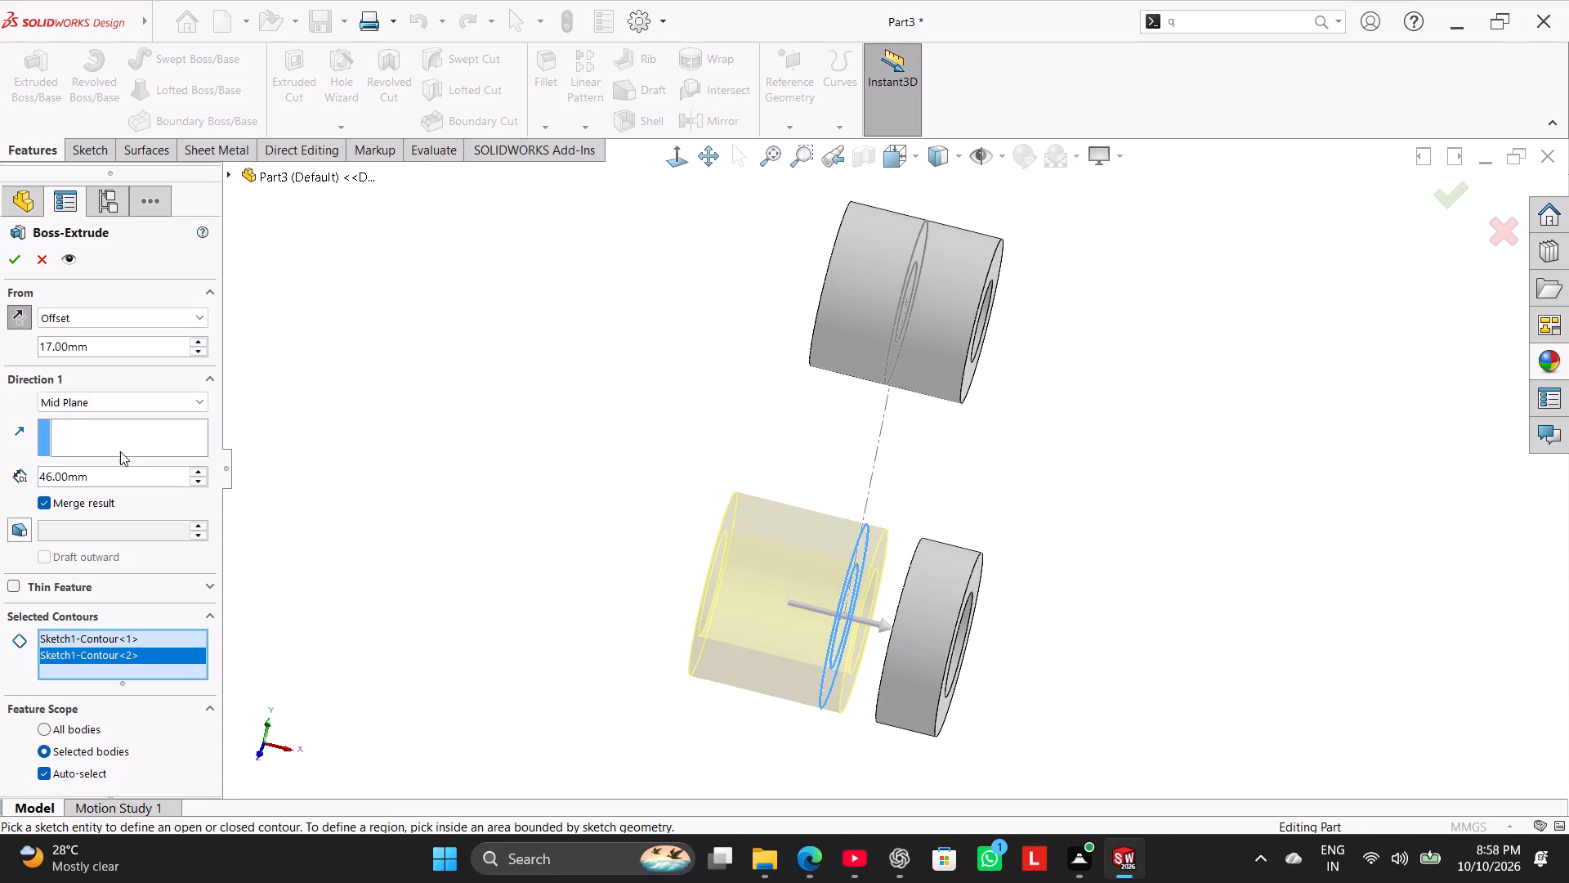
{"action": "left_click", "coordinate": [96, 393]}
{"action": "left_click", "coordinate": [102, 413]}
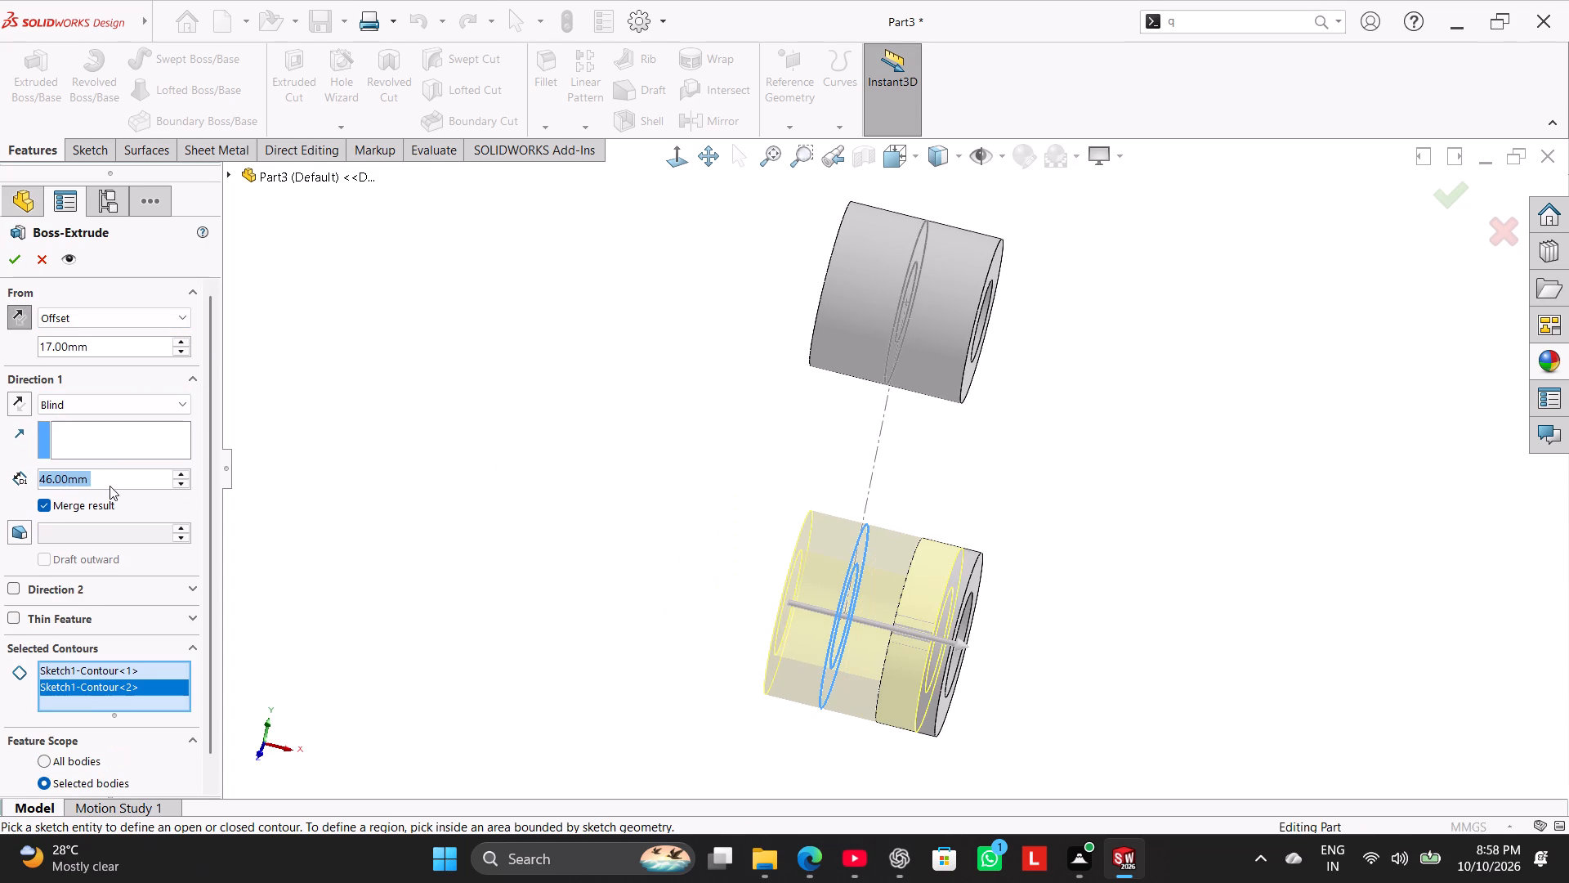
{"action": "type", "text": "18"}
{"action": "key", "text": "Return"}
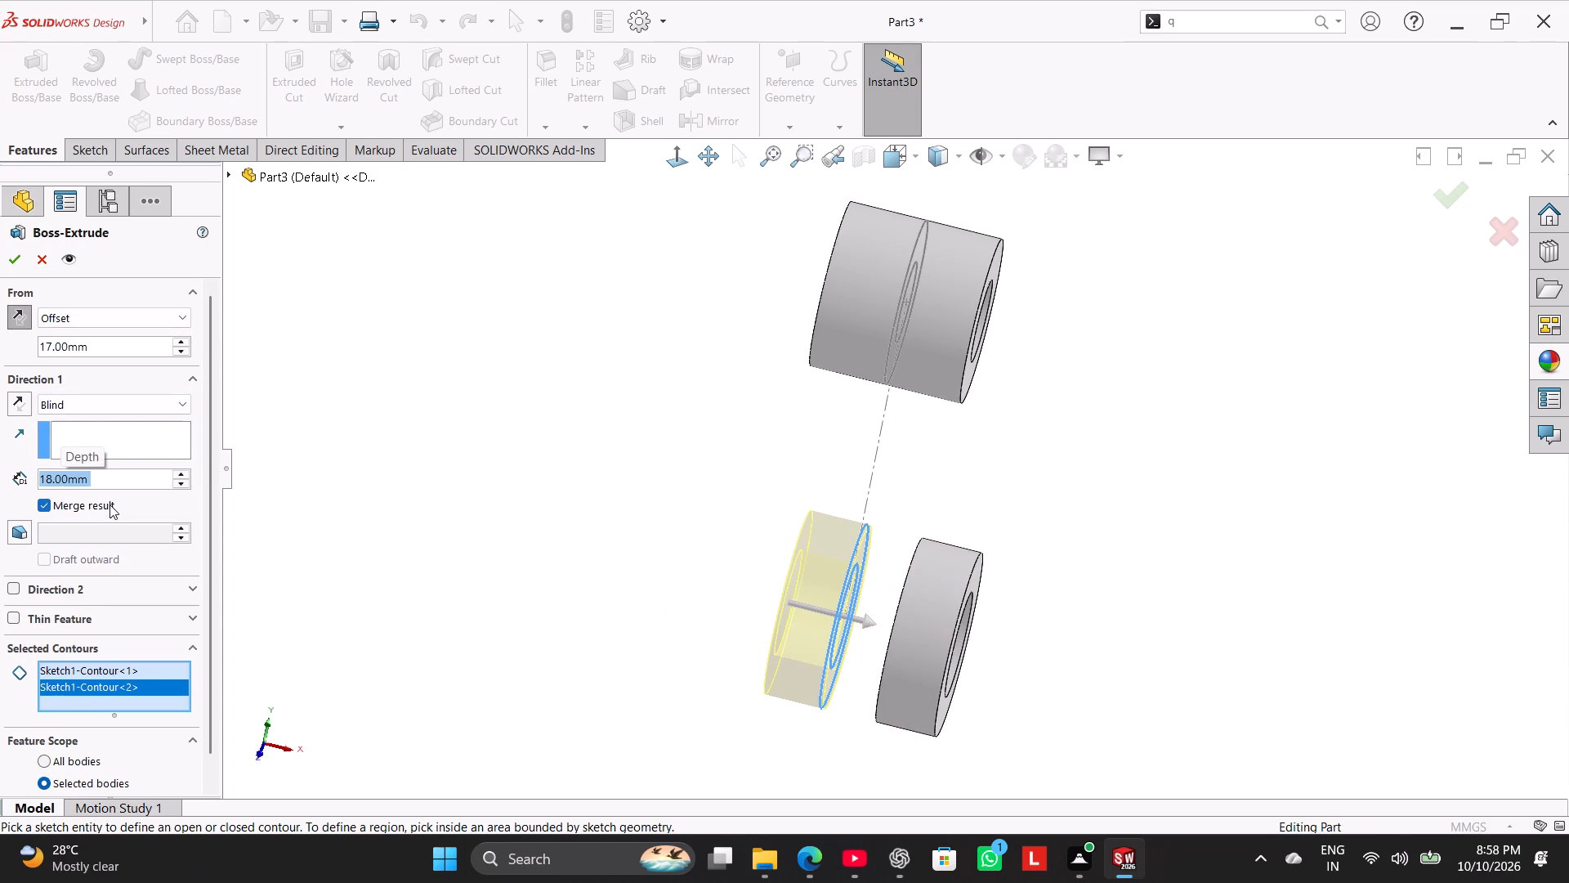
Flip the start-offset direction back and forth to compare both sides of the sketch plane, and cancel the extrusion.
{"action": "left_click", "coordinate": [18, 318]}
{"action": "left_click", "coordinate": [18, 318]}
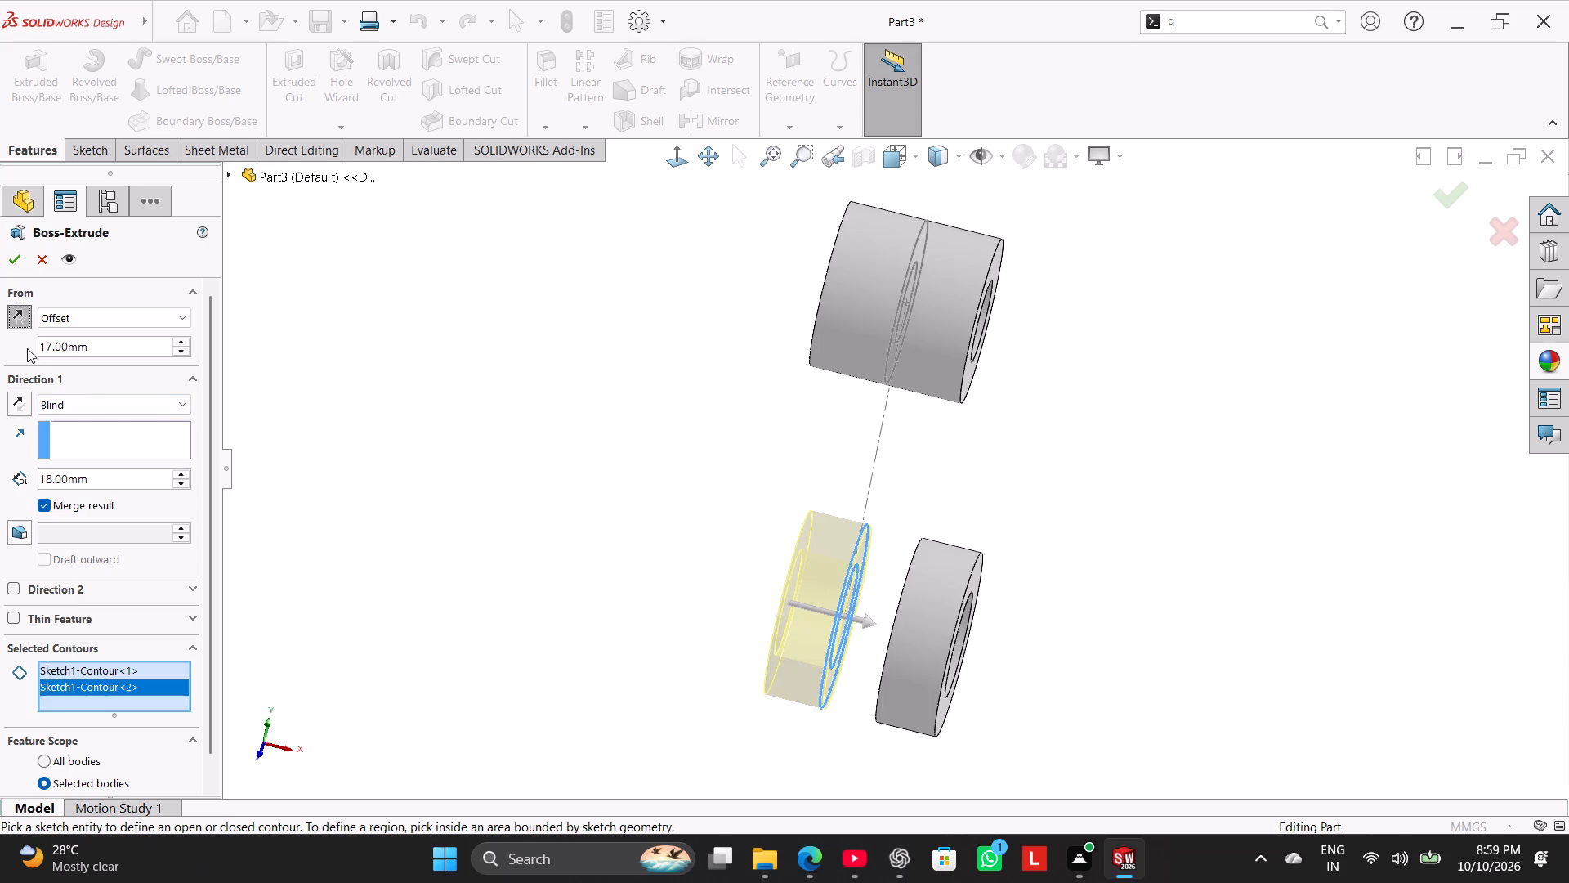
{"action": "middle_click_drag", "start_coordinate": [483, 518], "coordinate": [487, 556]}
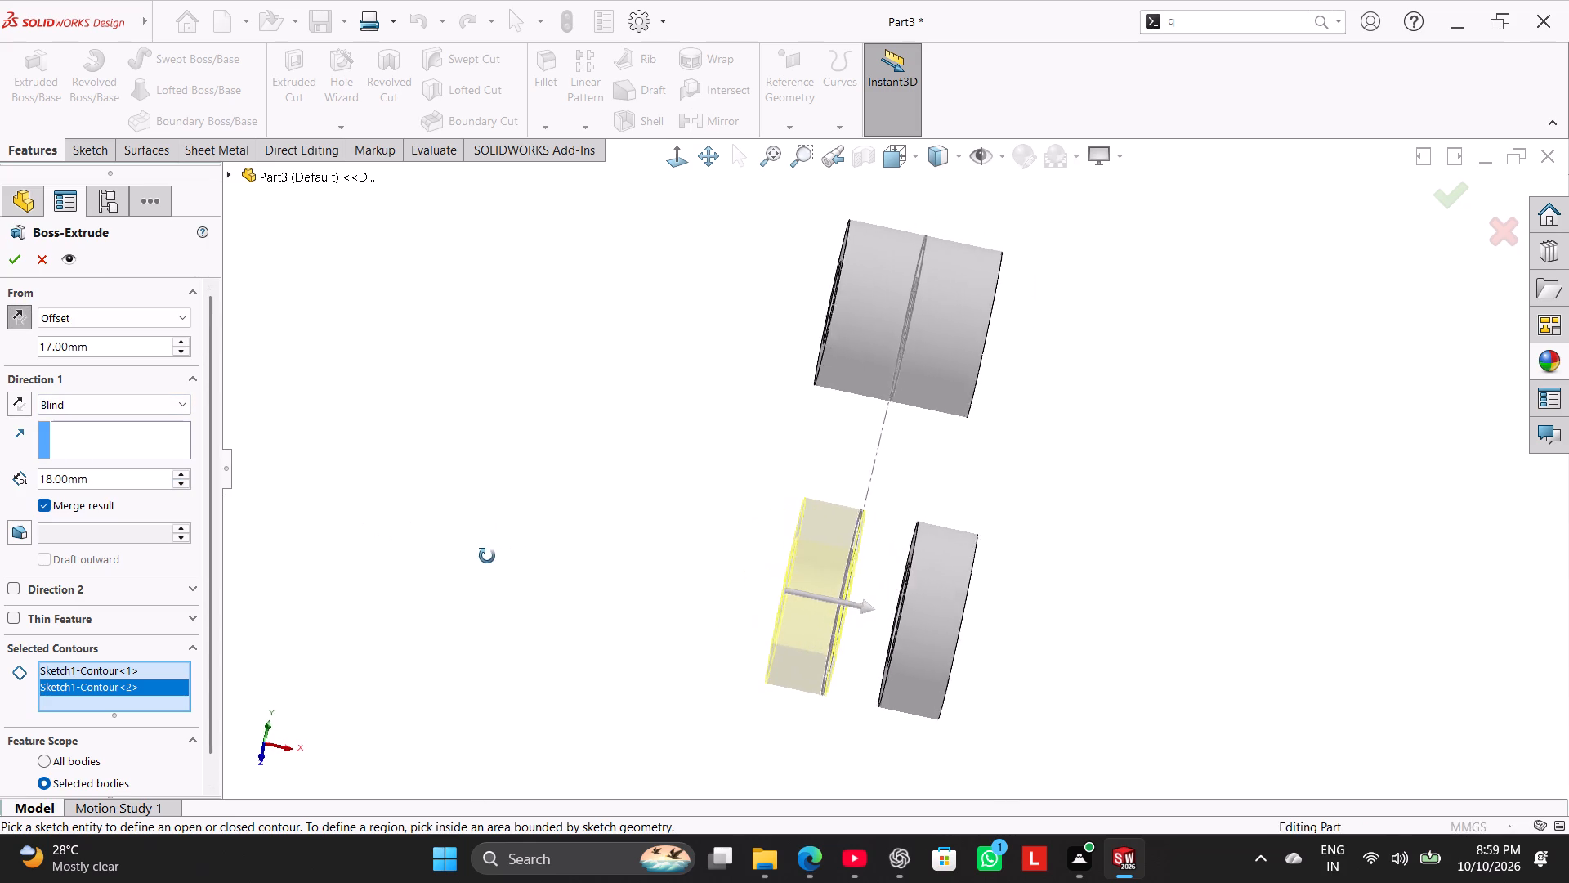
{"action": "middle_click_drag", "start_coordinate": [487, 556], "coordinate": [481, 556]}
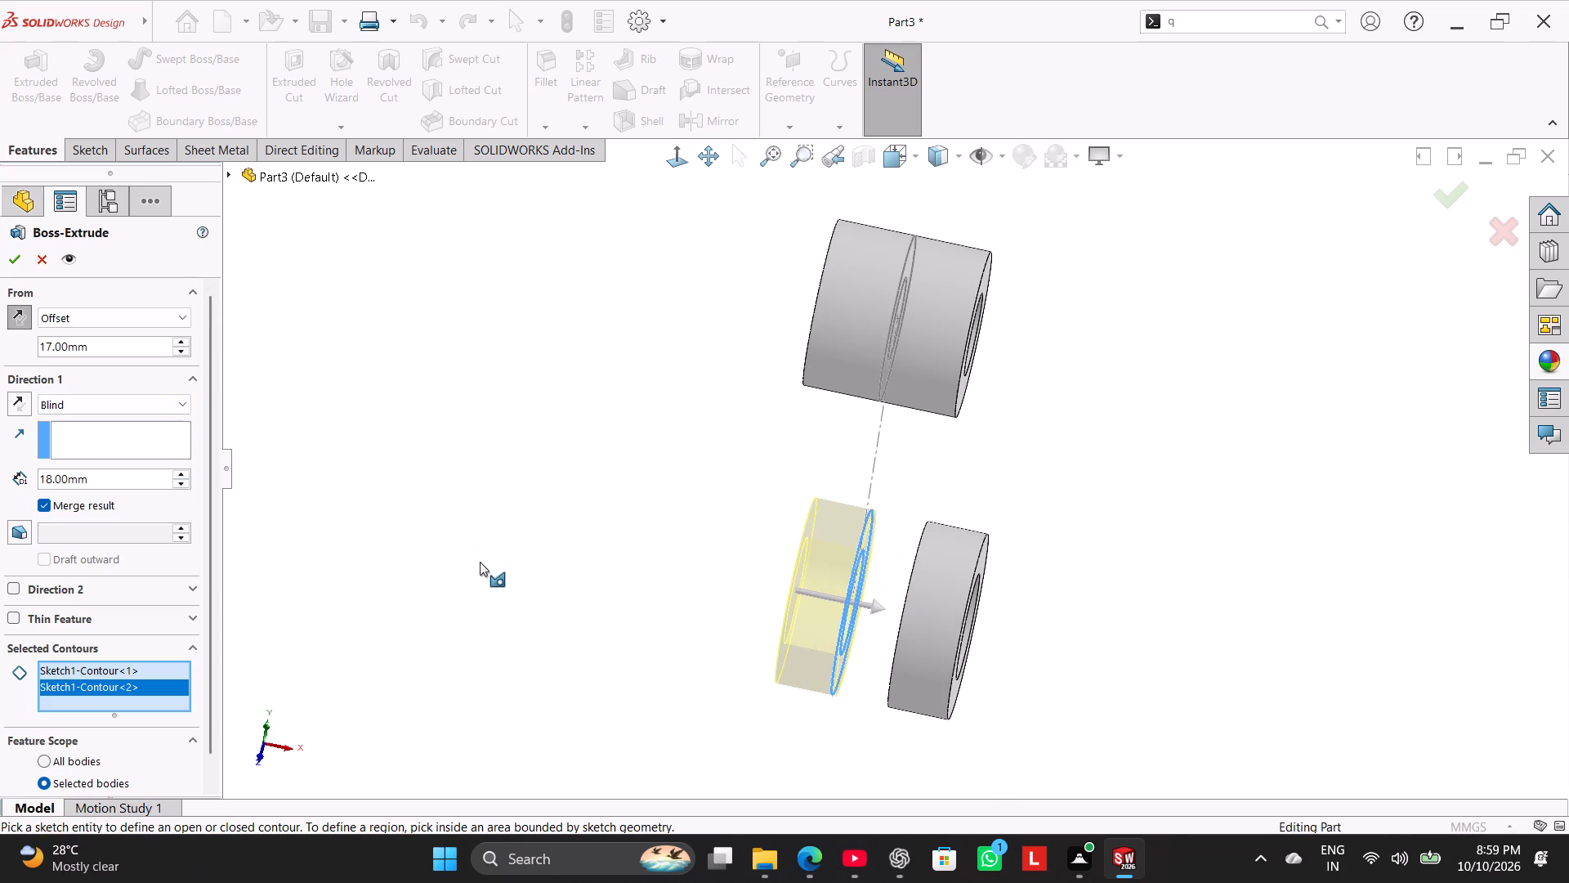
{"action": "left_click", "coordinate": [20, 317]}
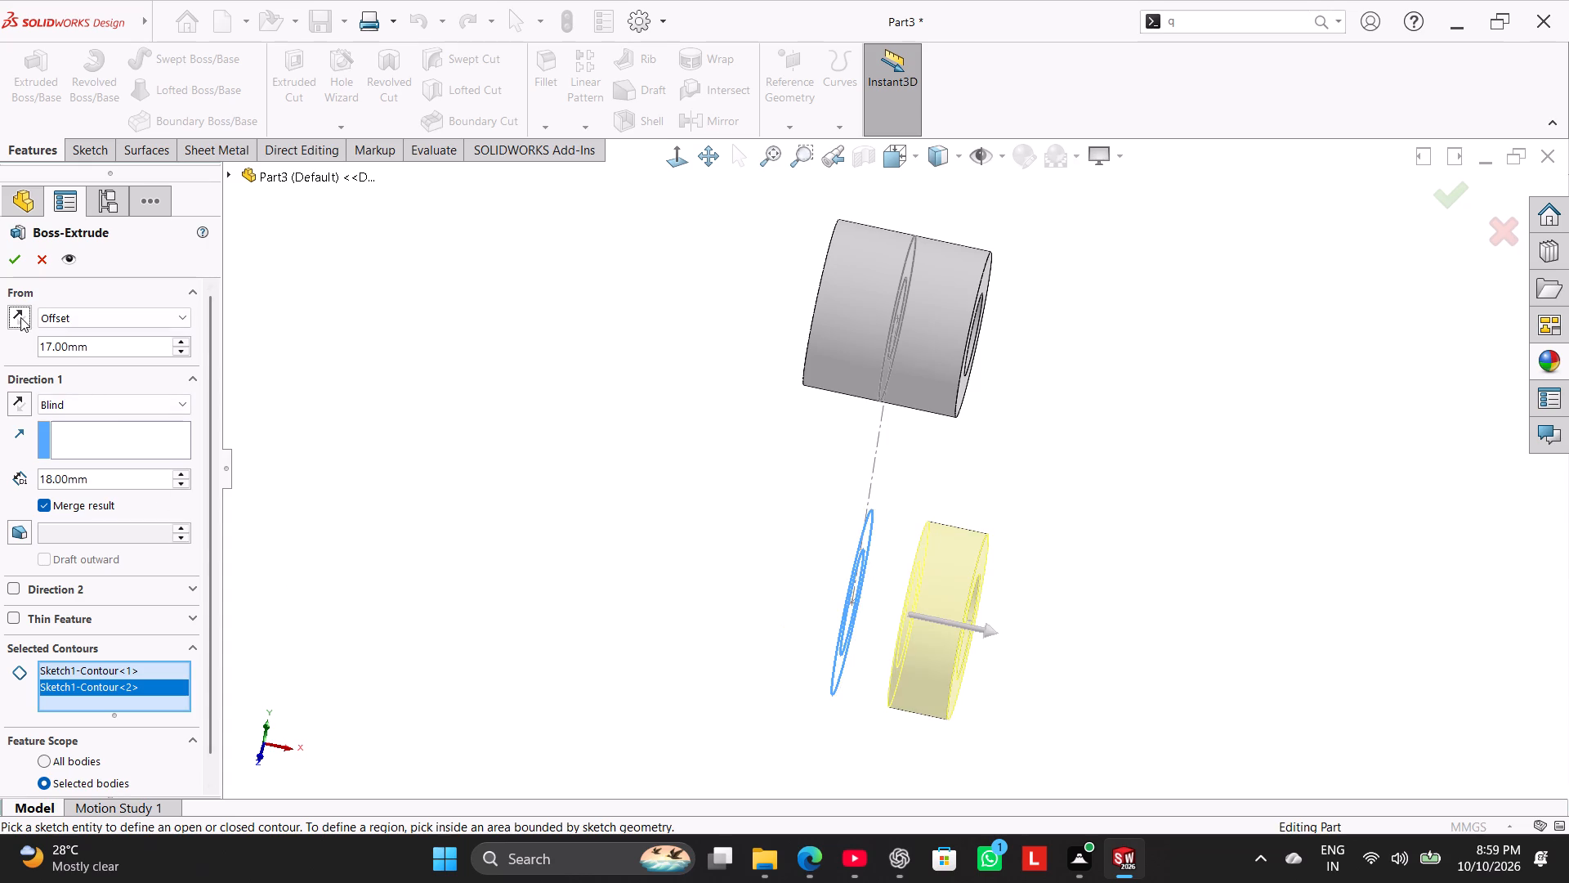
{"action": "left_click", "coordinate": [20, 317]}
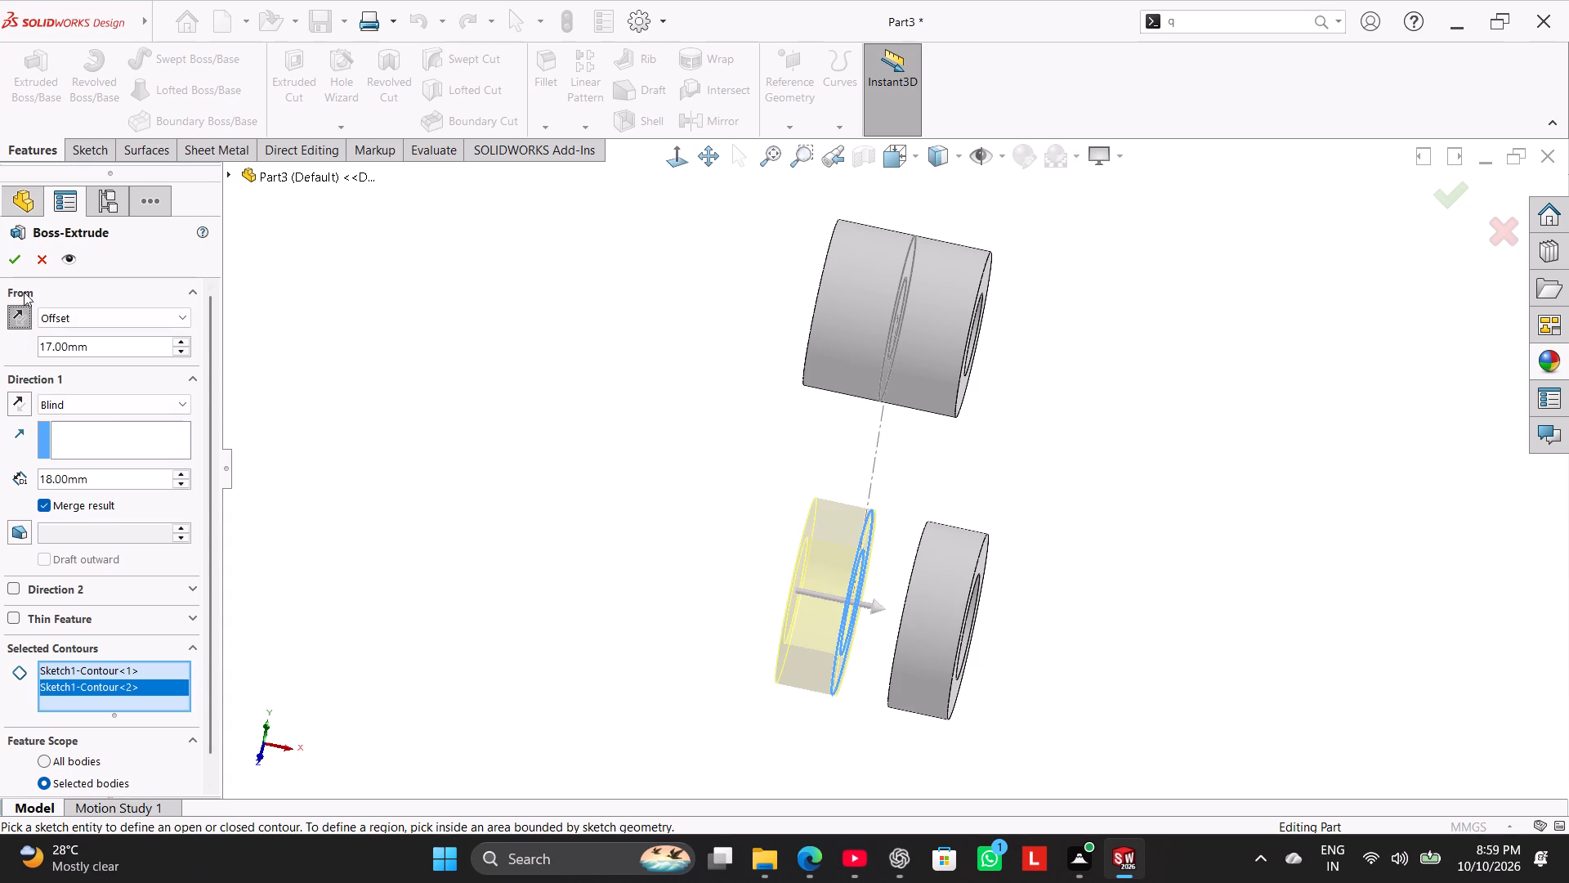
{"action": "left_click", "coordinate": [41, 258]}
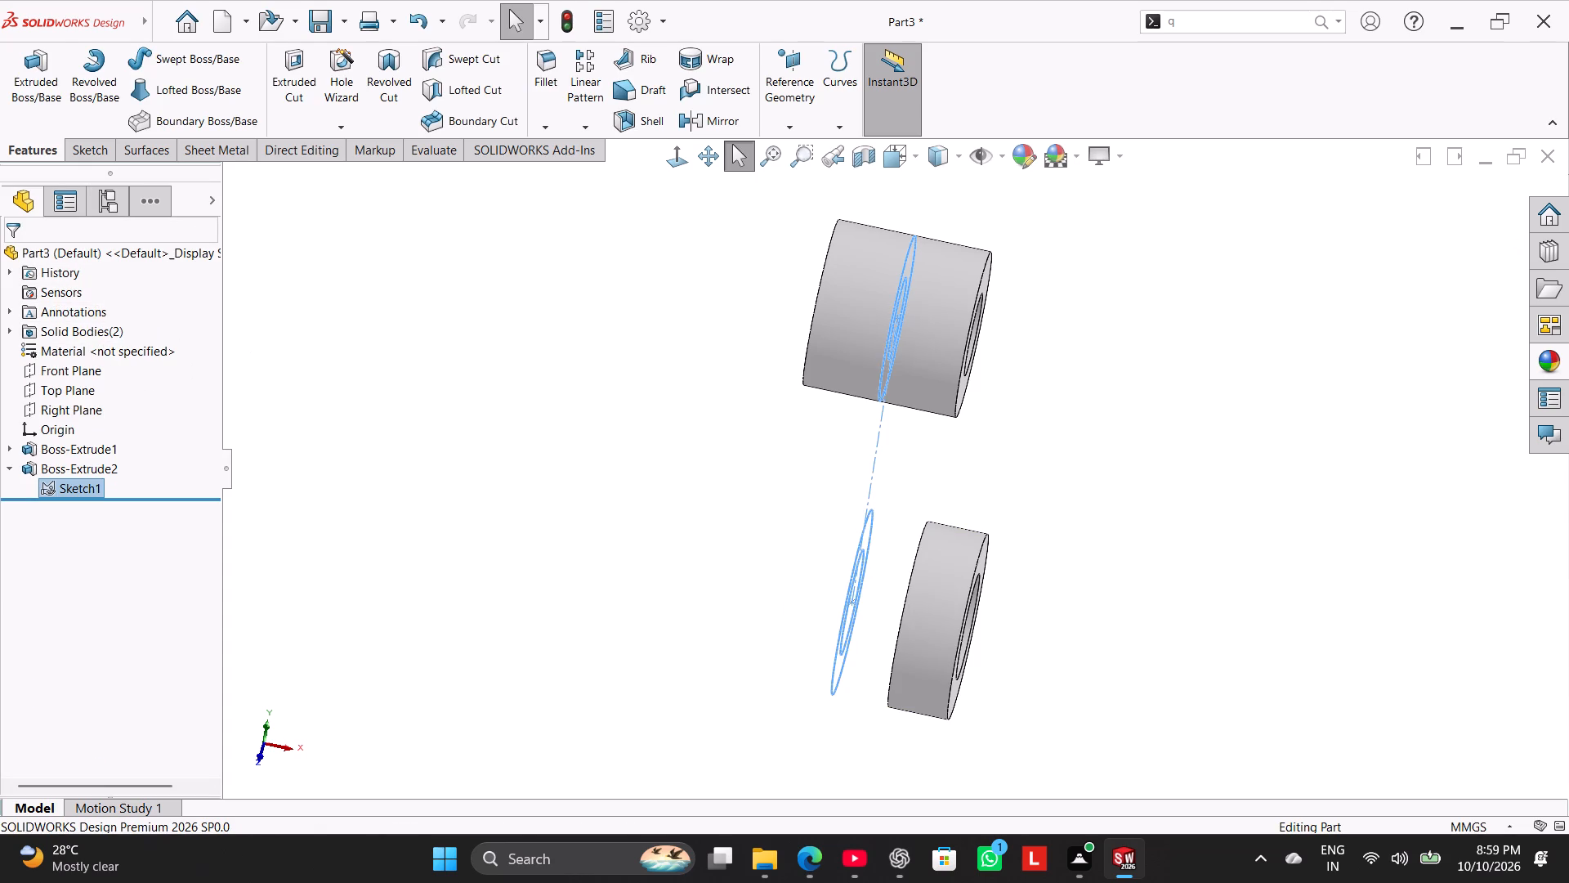
Start a new boss extrusion from the selected Sketch1 with a Blind end condition and an 18 mm depth.
{"action": "left_click", "coordinate": [44, 69]}
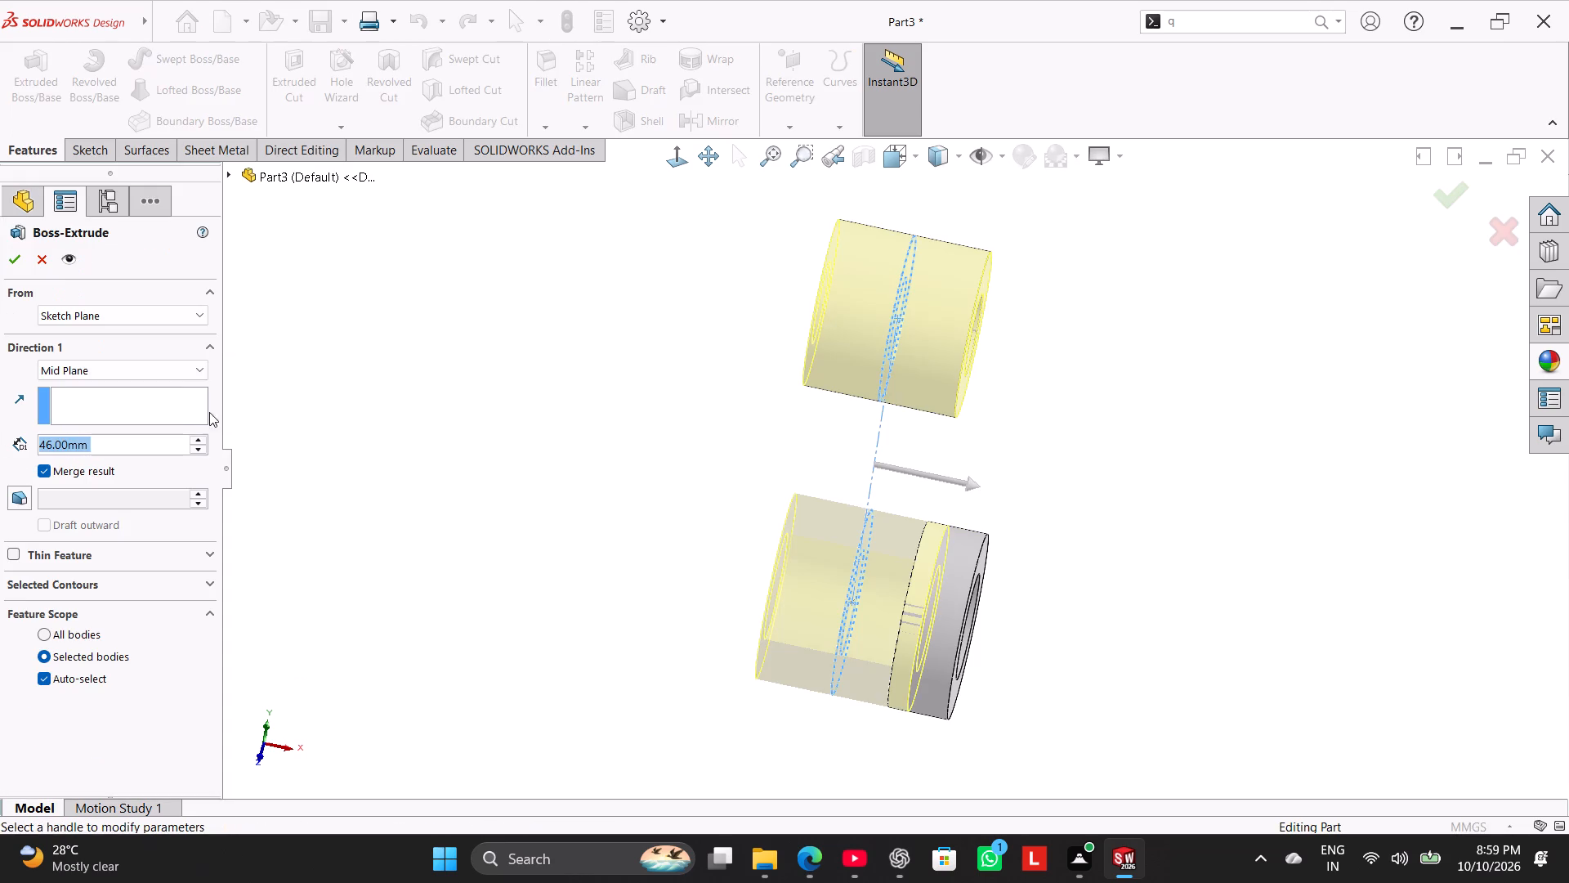
{"action": "left_click", "coordinate": [95, 371]}
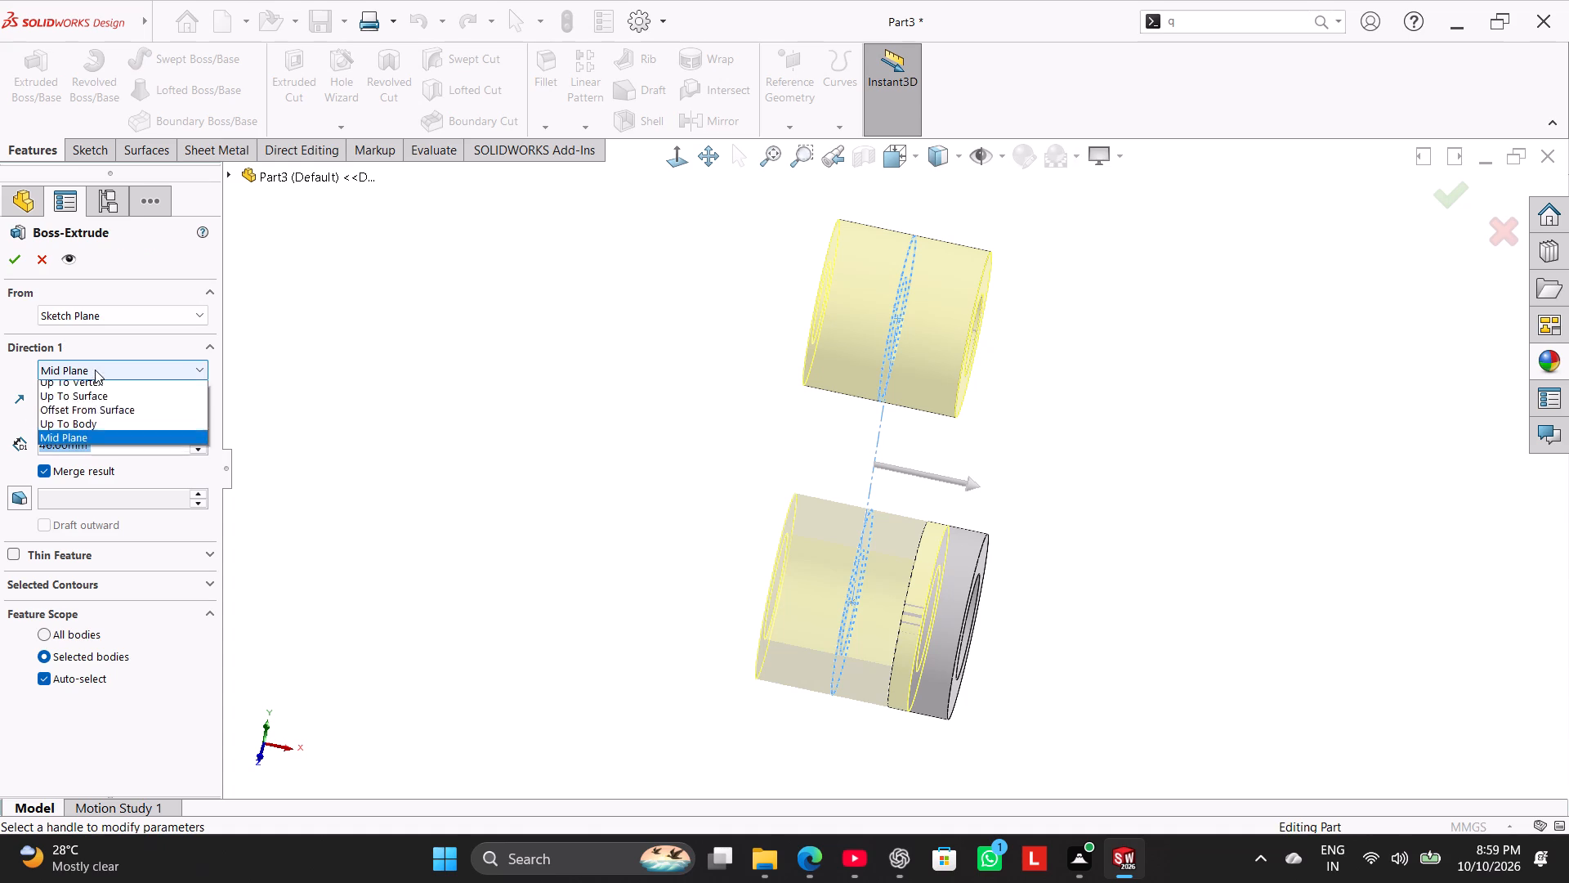
{"action": "left_click", "coordinate": [105, 391]}
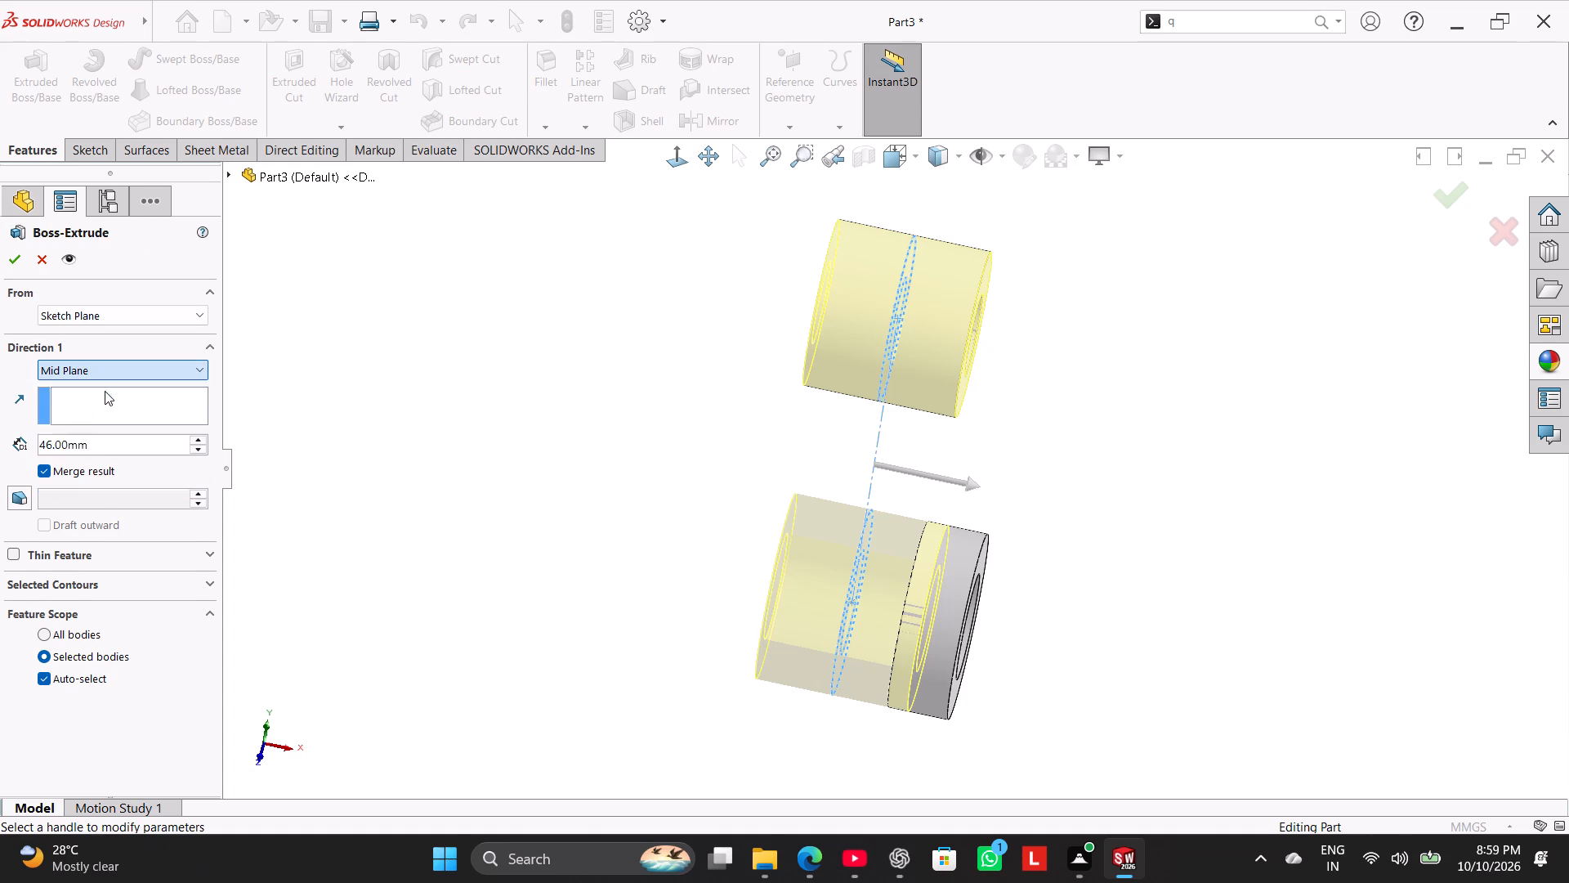
{"action": "type", "text": "18"}
{"action": "key", "text": "Return"}
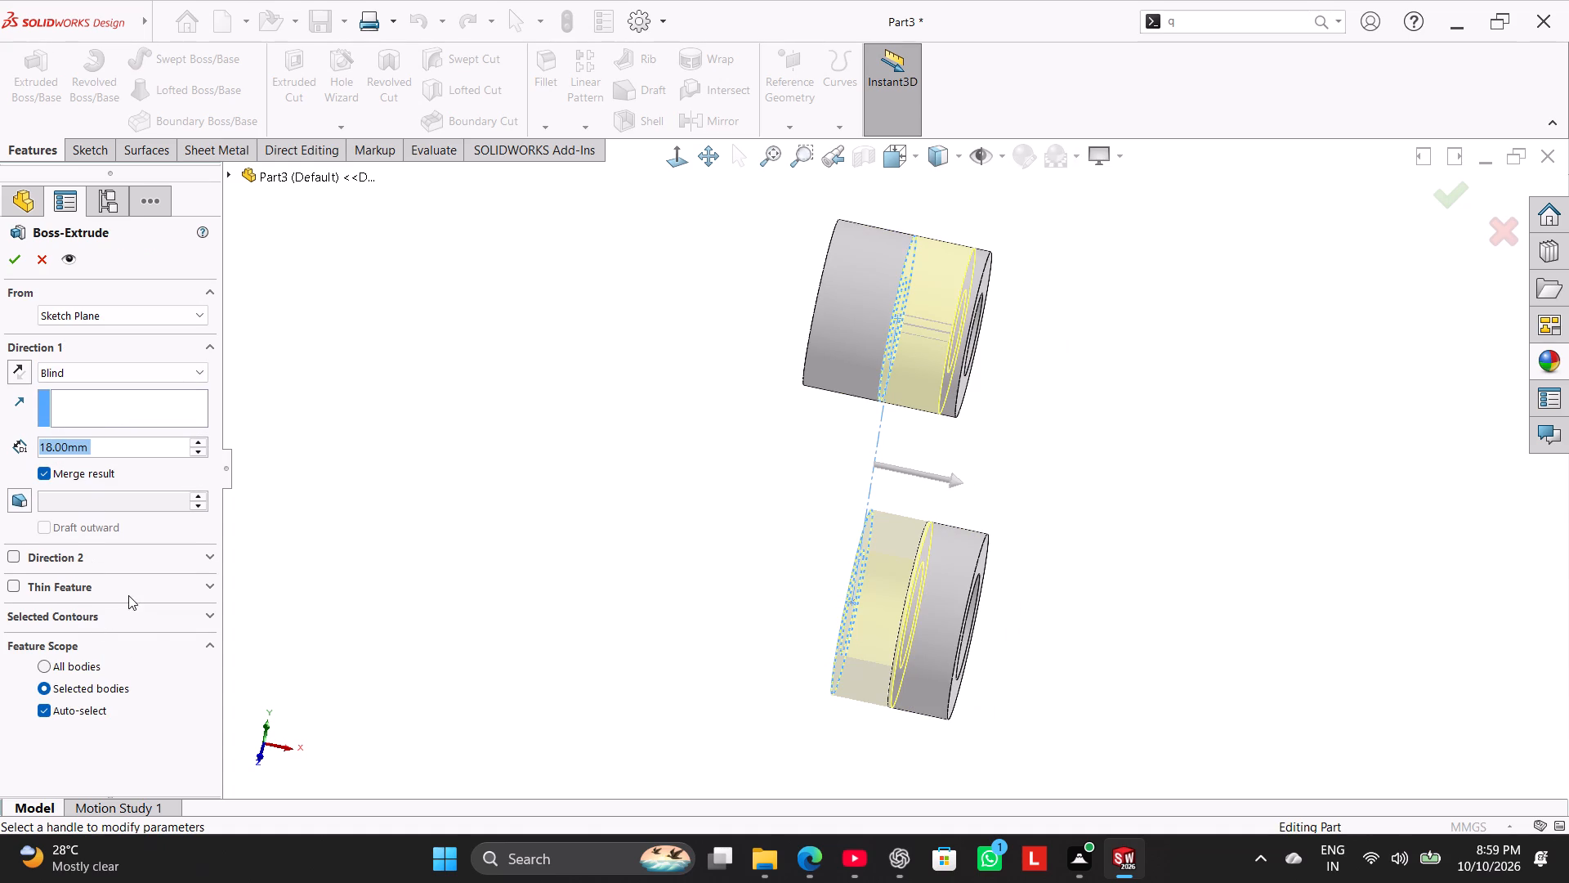
Clear the extrusion's whole-sketch contour selection and choose the lower ring's inner and outer circle contours instead.
{"action": "right_click", "coordinate": [145, 621]}
{"action": "left_click", "coordinate": [167, 616]}
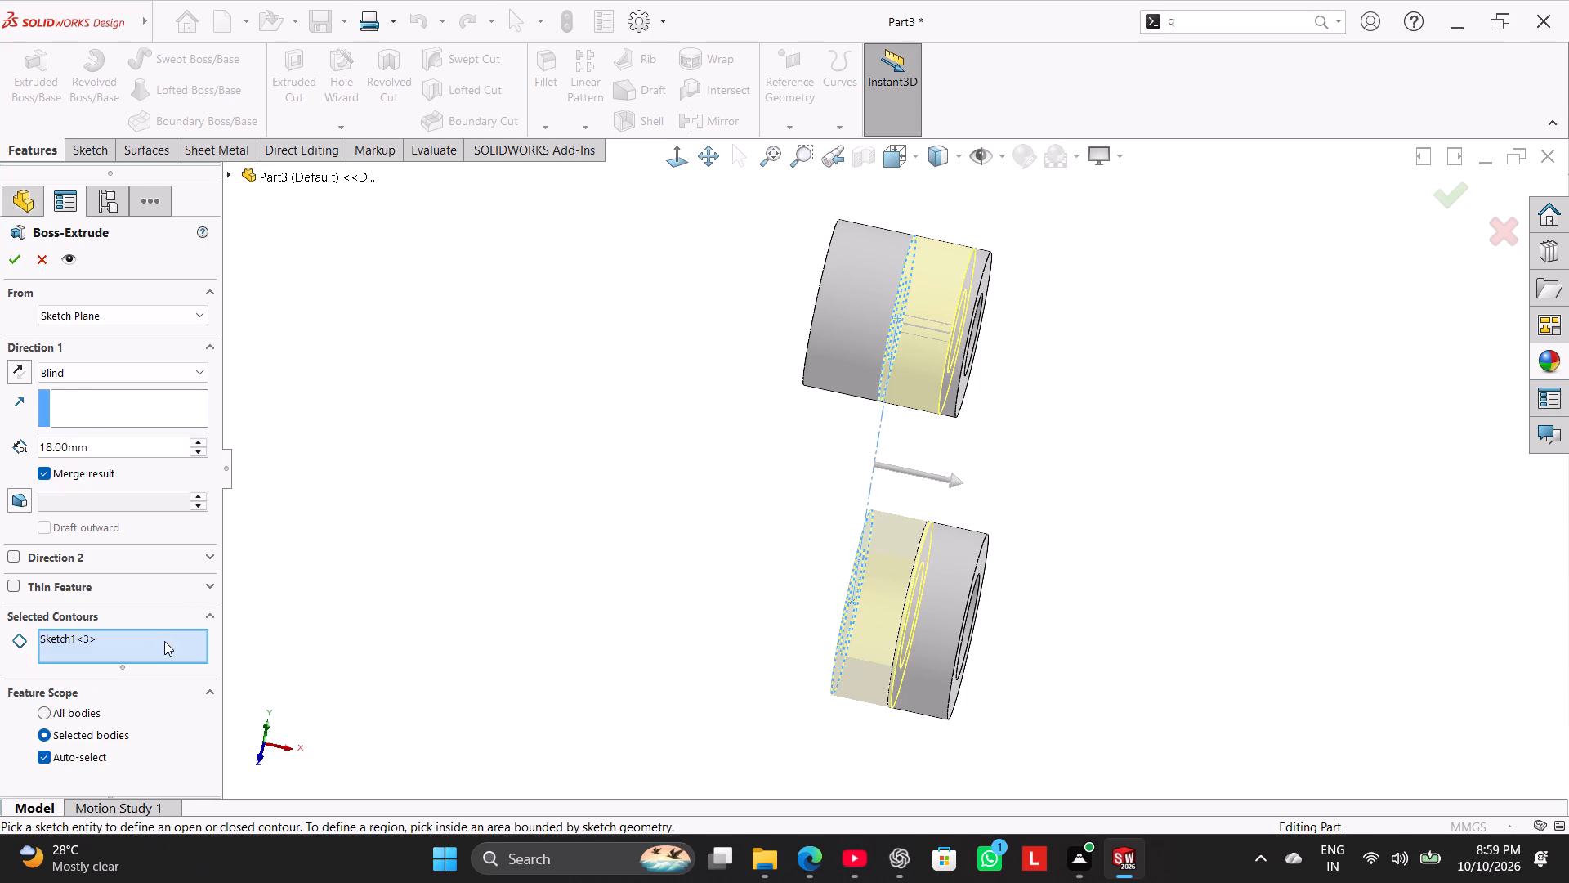
{"action": "right_click", "coordinate": [164, 641]}
{"action": "left_click", "coordinate": [186, 651]}
{"action": "middle_click_drag", "start_coordinate": [451, 647], "coordinate": [472, 621]}
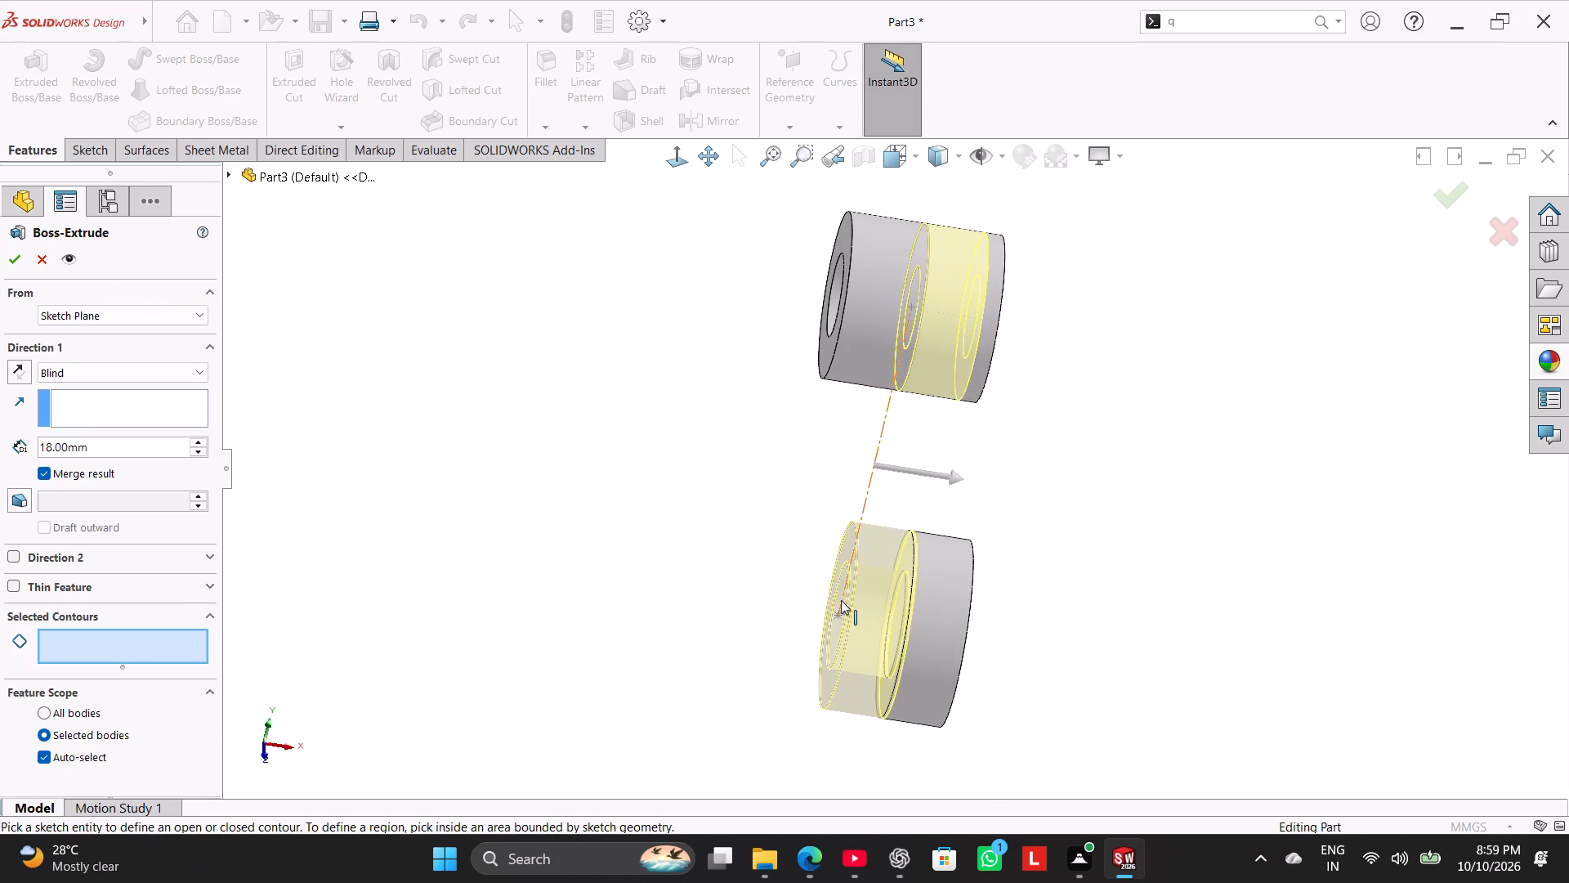
{"action": "left_click", "coordinate": [840, 585]}
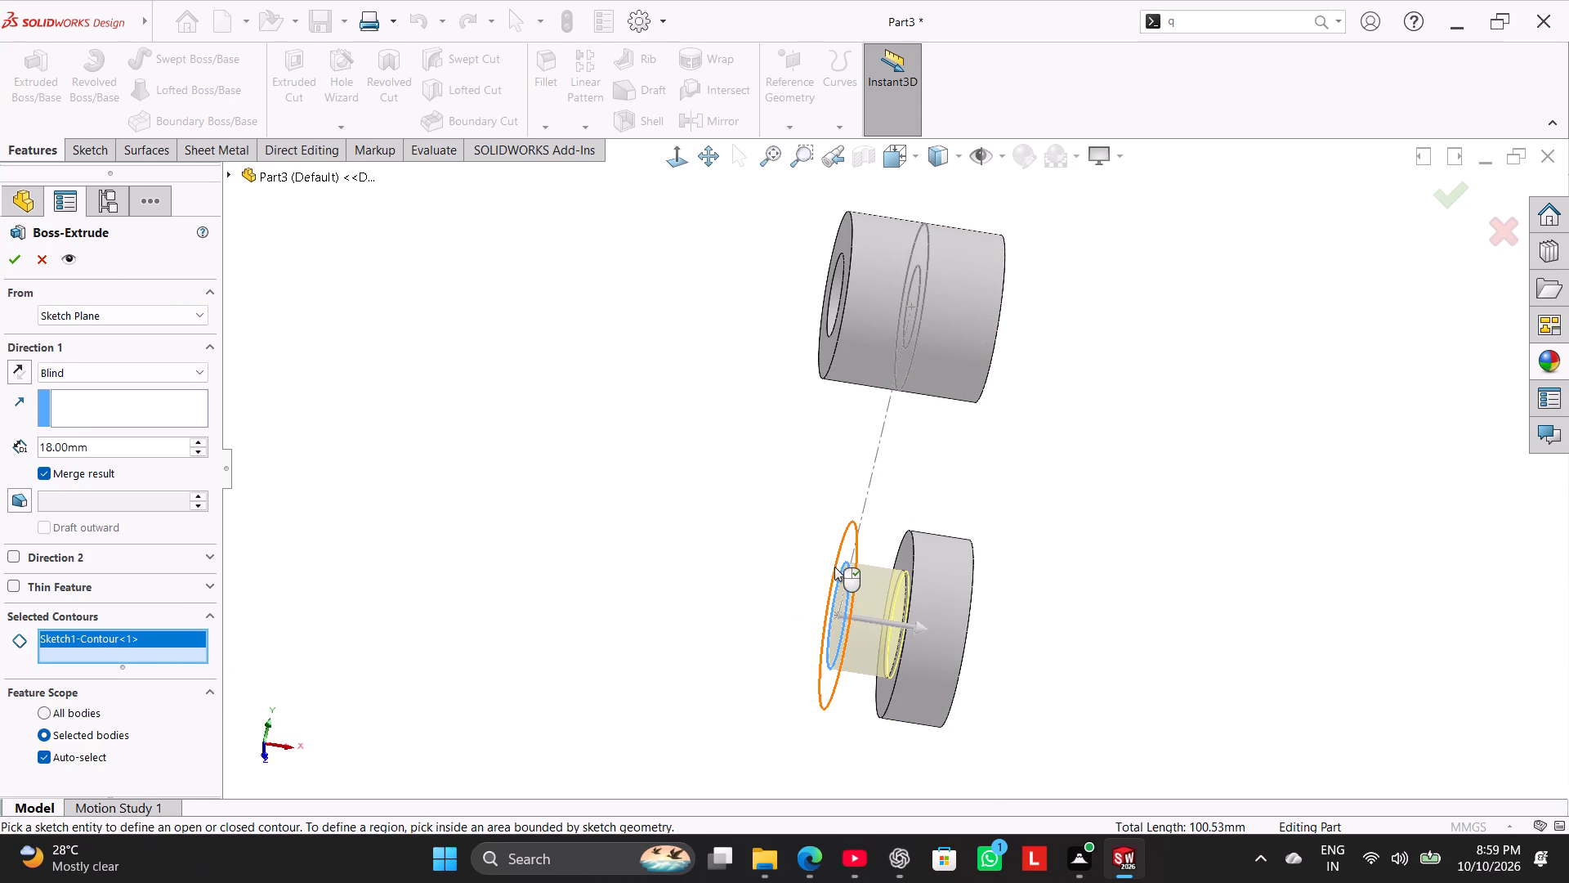
{"action": "left_click", "coordinate": [836, 563]}
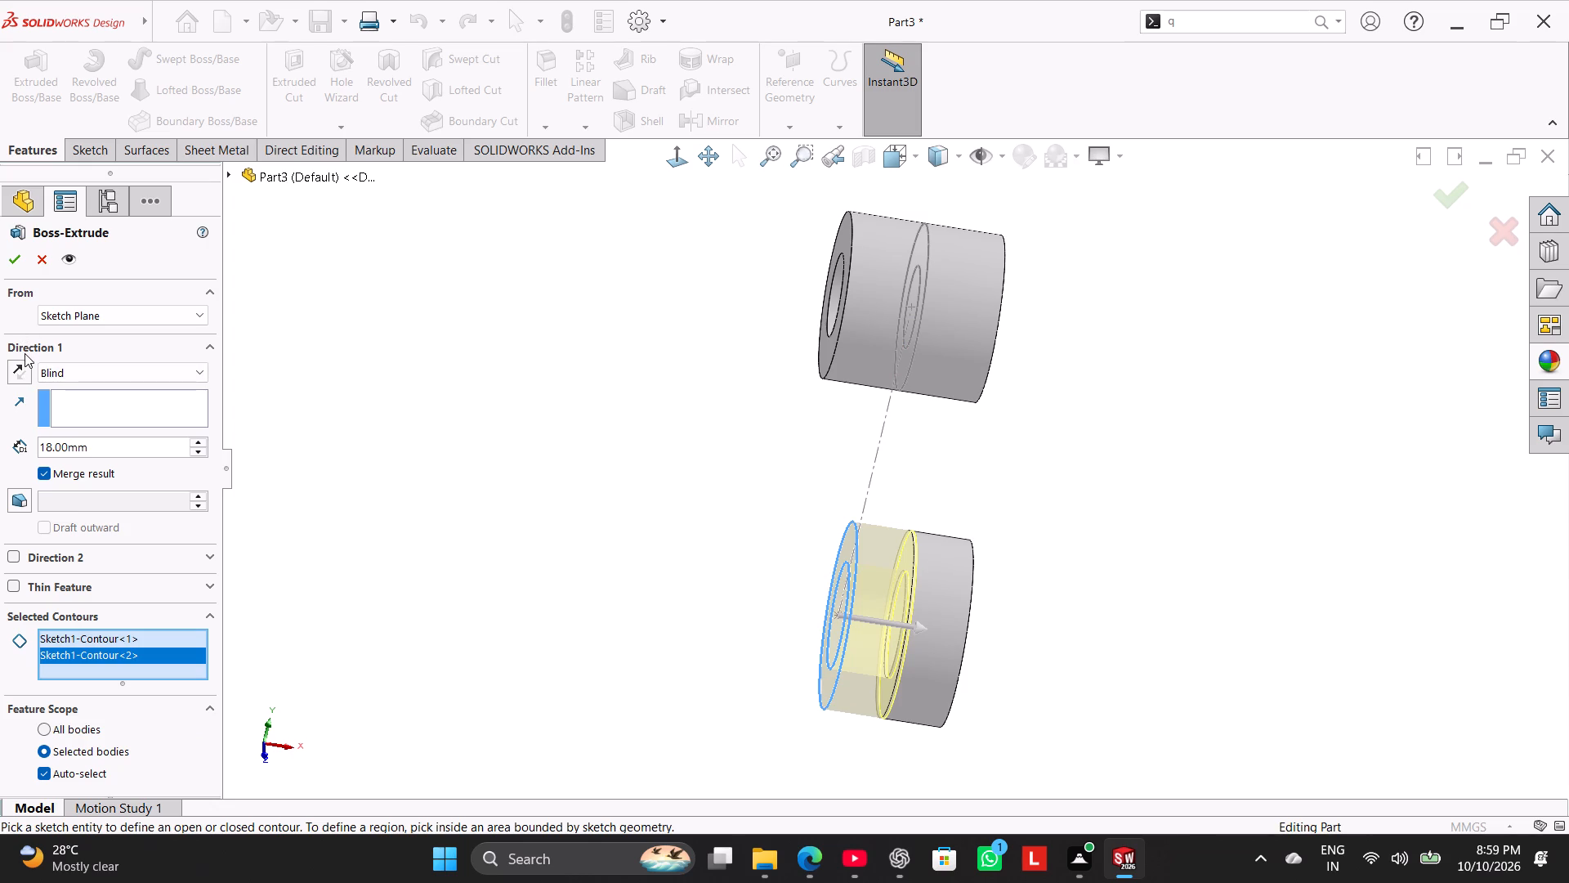
Start the lower ring extrusion from an offset of 17 mm from the sketch plane.
{"action": "left_click", "coordinate": [101, 310]}
{"action": "left_click", "coordinate": [111, 371]}
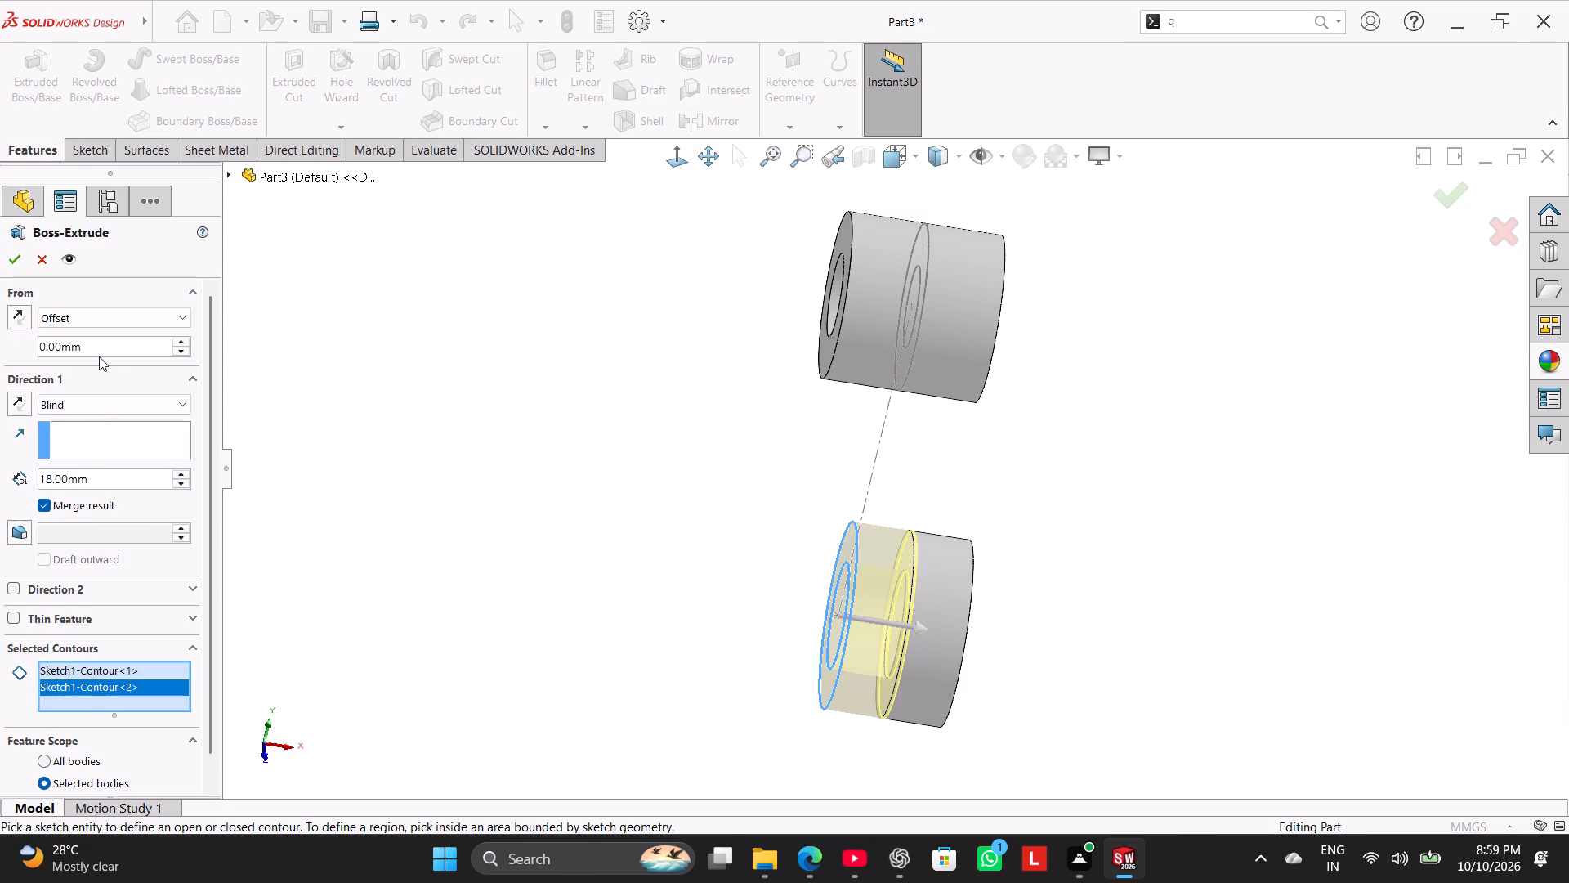
{"action": "double_click", "coordinate": [101, 350]}
{"action": "key", "text": "1"}
{"action": "key", "text": "7"}
{"action": "key", "text": "Return"}
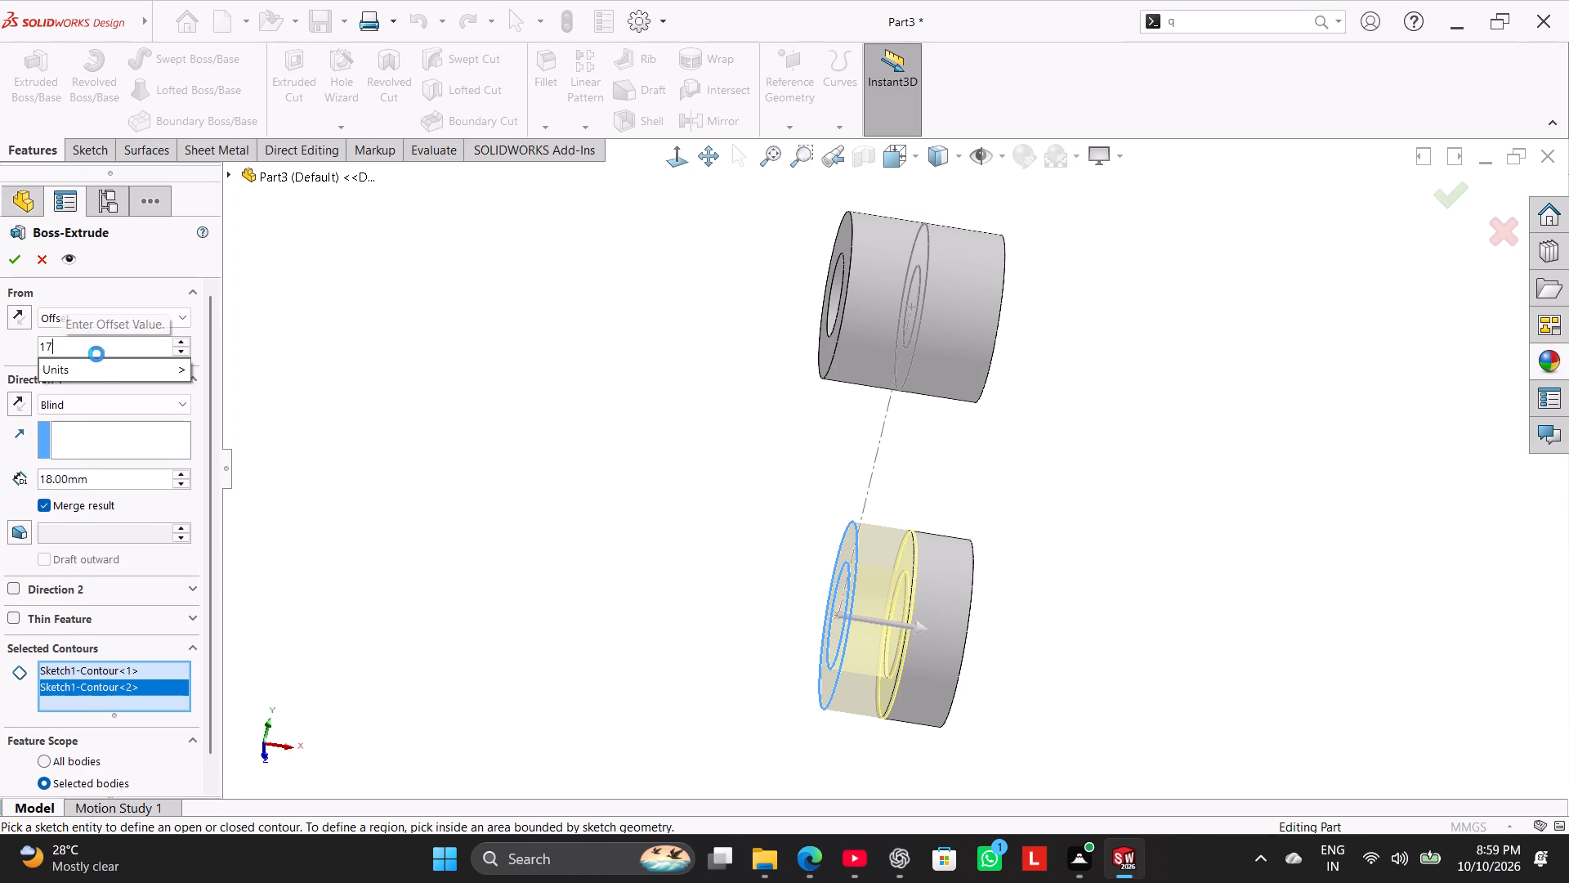
Reverse both the 17 mm start offset and the 18 mm extrusion direction, and create the second lower ring opposite the first.
{"action": "left_click", "coordinate": [15, 308]}
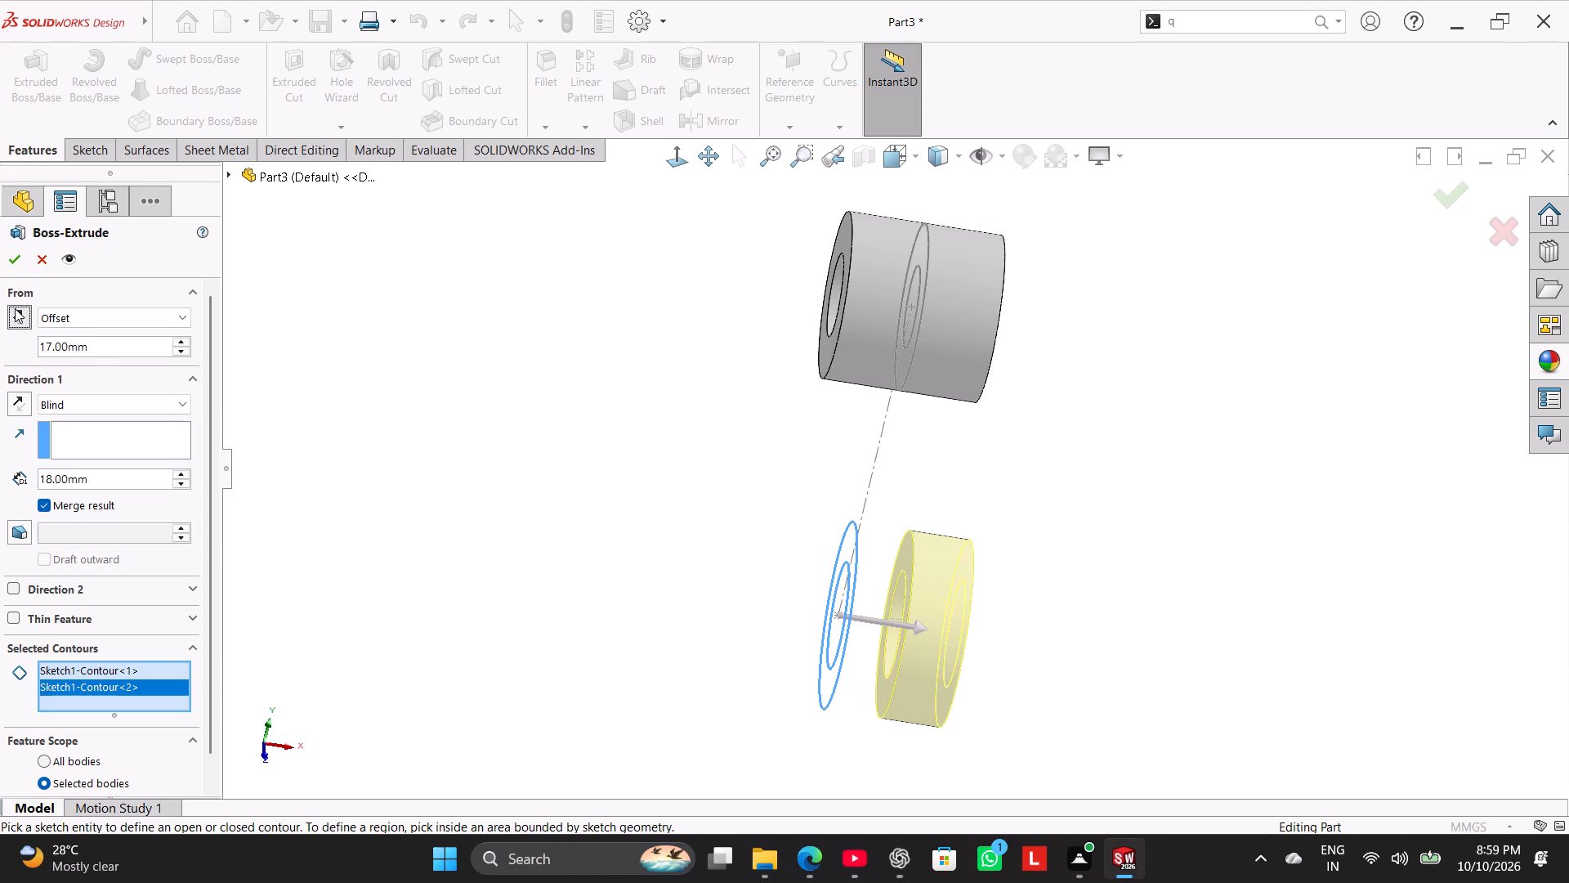
{"action": "middle_click_drag", "start_coordinate": [485, 553], "coordinate": [496, 551]}
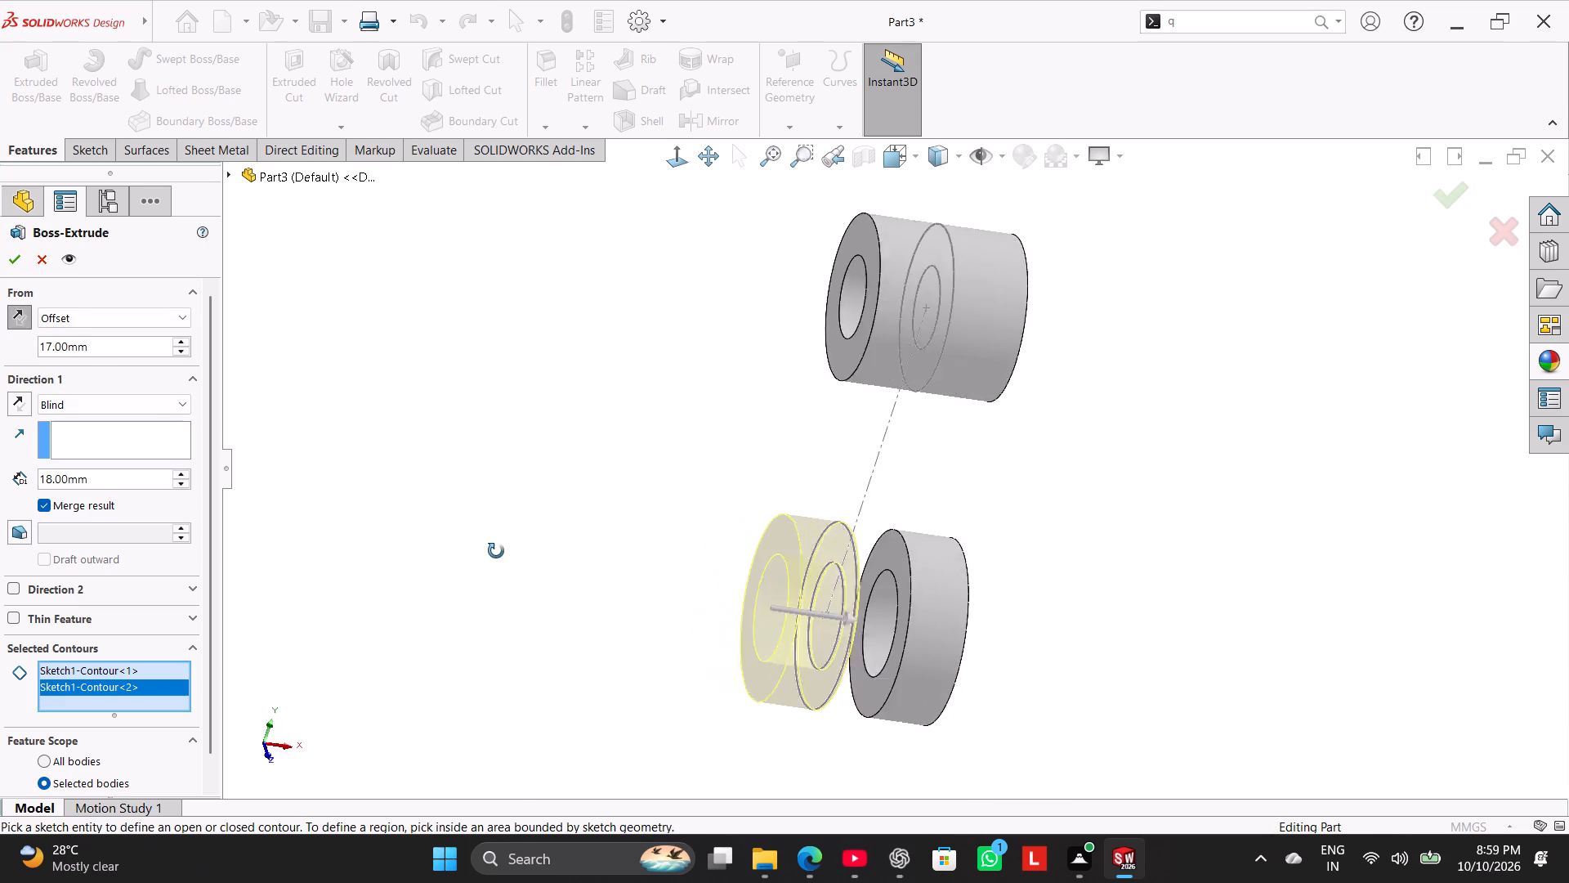
{"action": "middle_click_drag", "start_coordinate": [496, 551], "coordinate": [474, 430]}
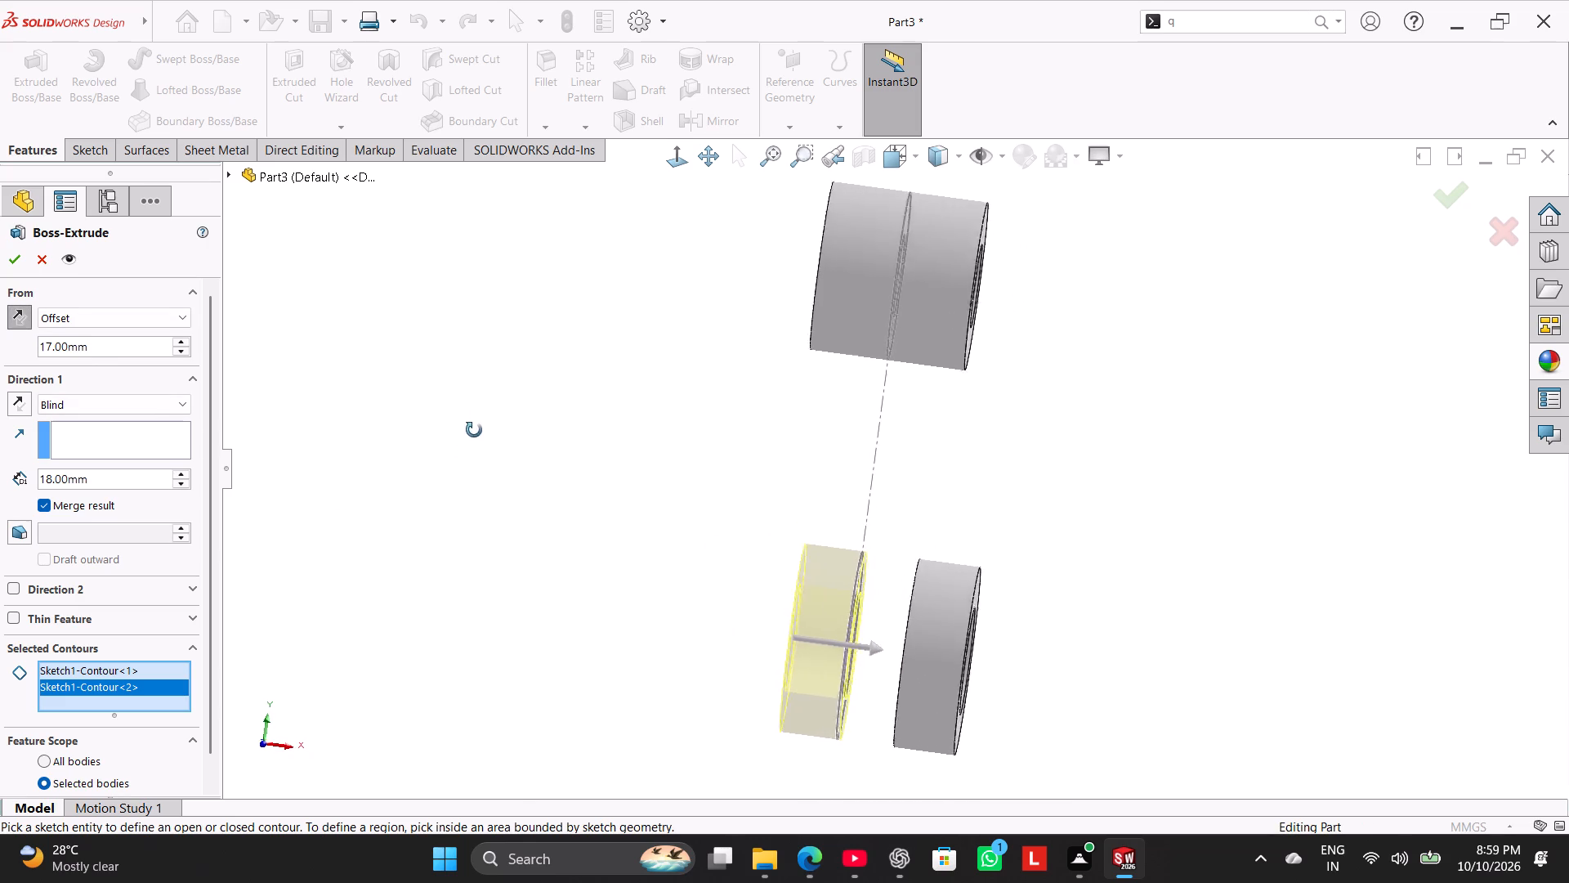
{"action": "middle_click_drag", "start_coordinate": [474, 430], "coordinate": [463, 489]}
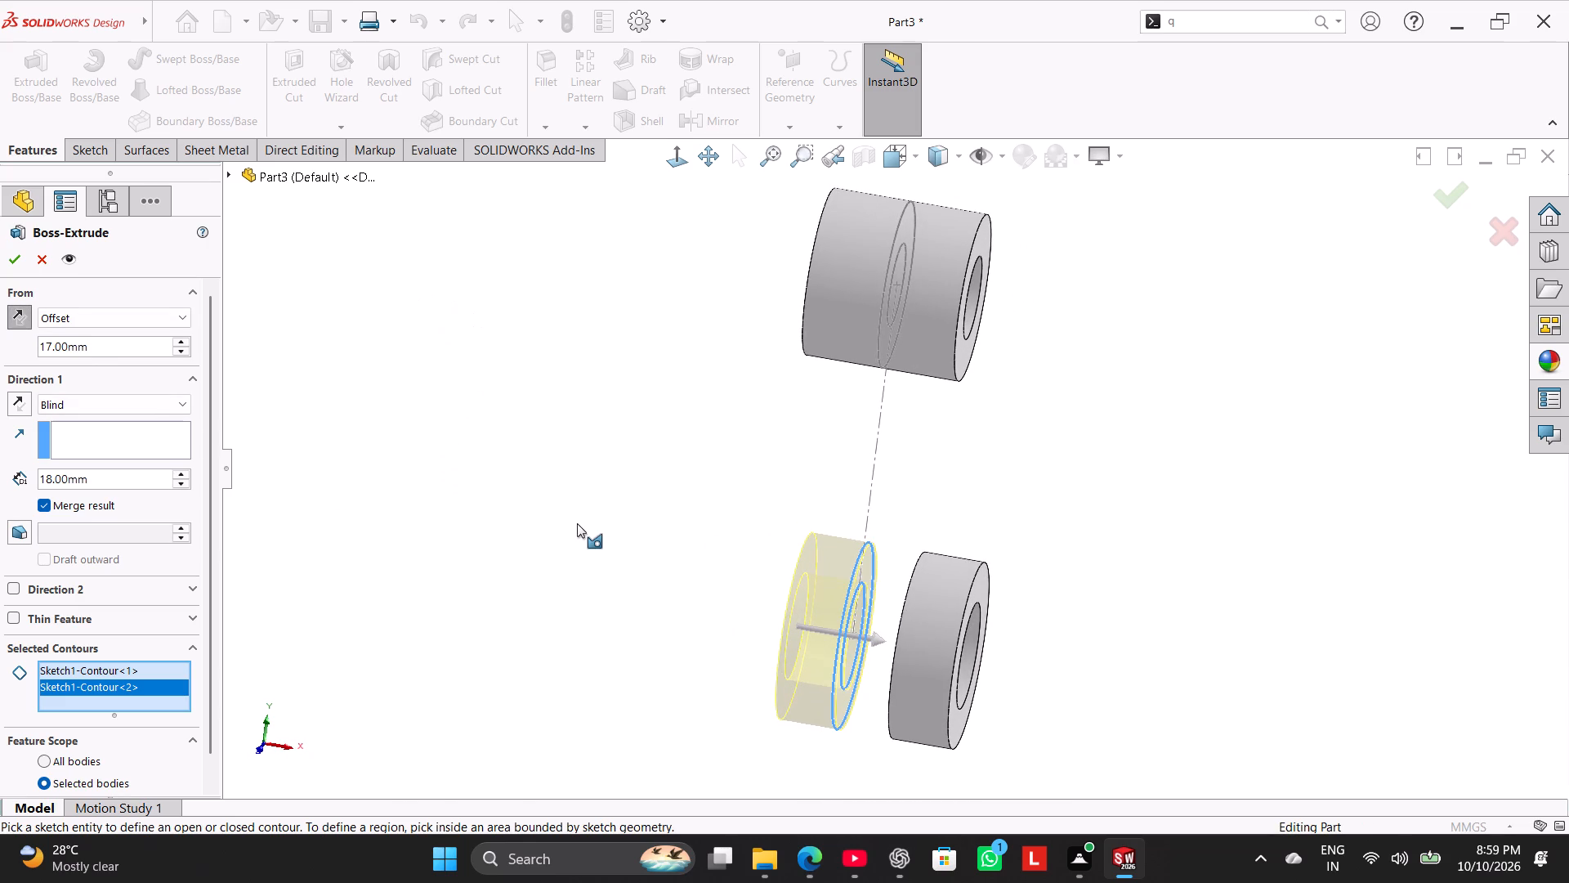
{"action": "left_click", "coordinate": [13, 410]}
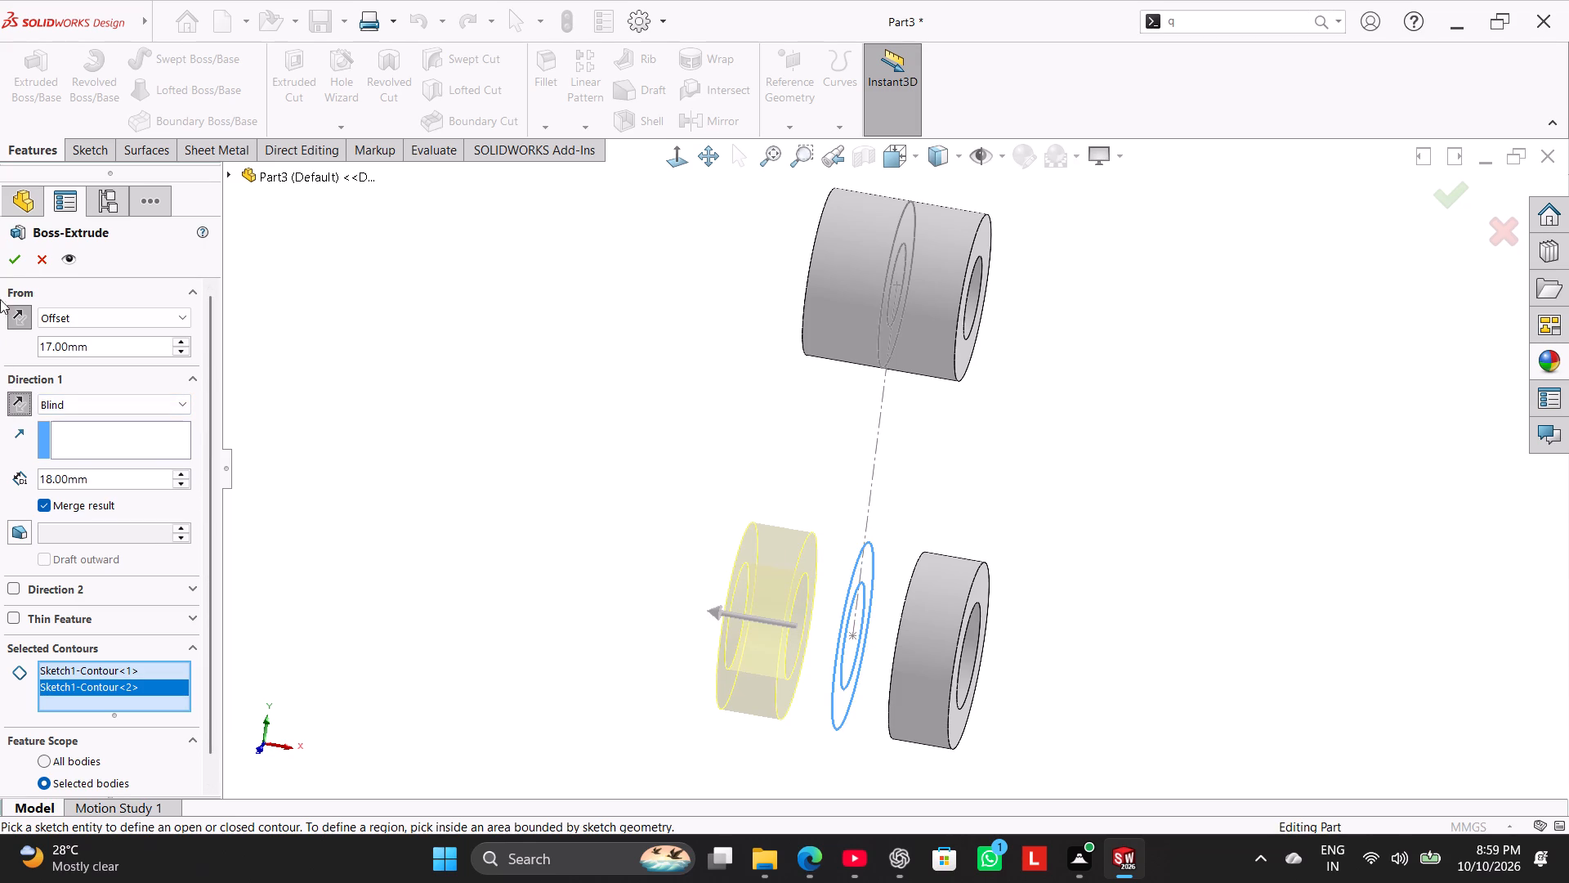
{"action": "left_click", "coordinate": [15, 266]}
{"action": "left_click", "coordinate": [534, 517]}
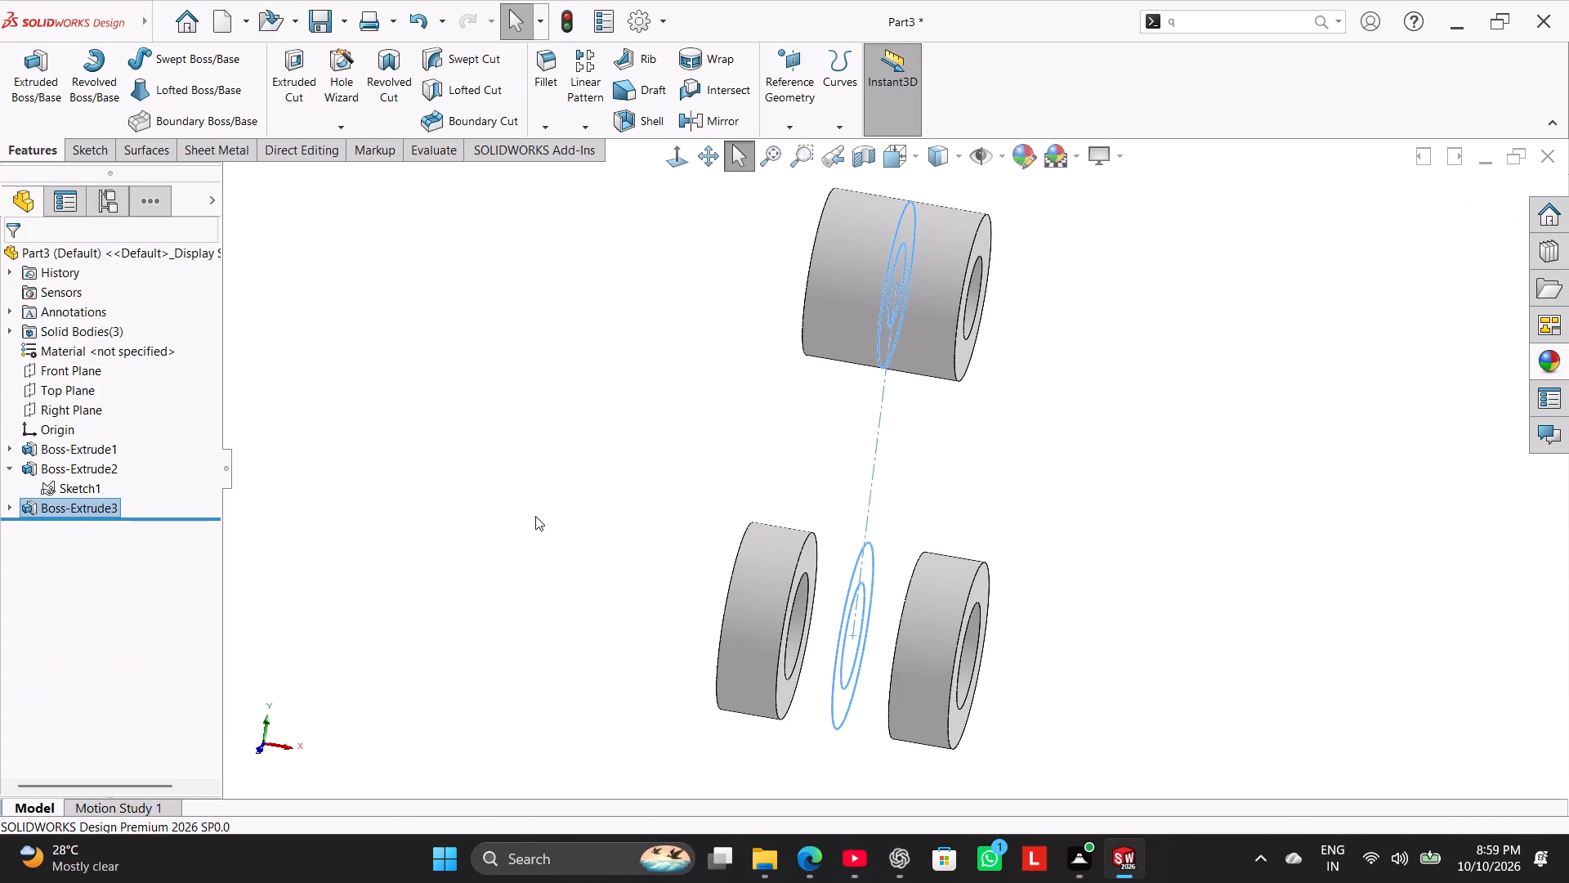
Start a sketch on the Front Plane and draw a vertical centerline about 135 mm long from the origin to the upper boss's top edge.
{"action": "middle_click_drag", "start_coordinate": [612, 527], "coordinate": [644, 536]}
{"action": "left_click", "coordinate": [52, 376]}
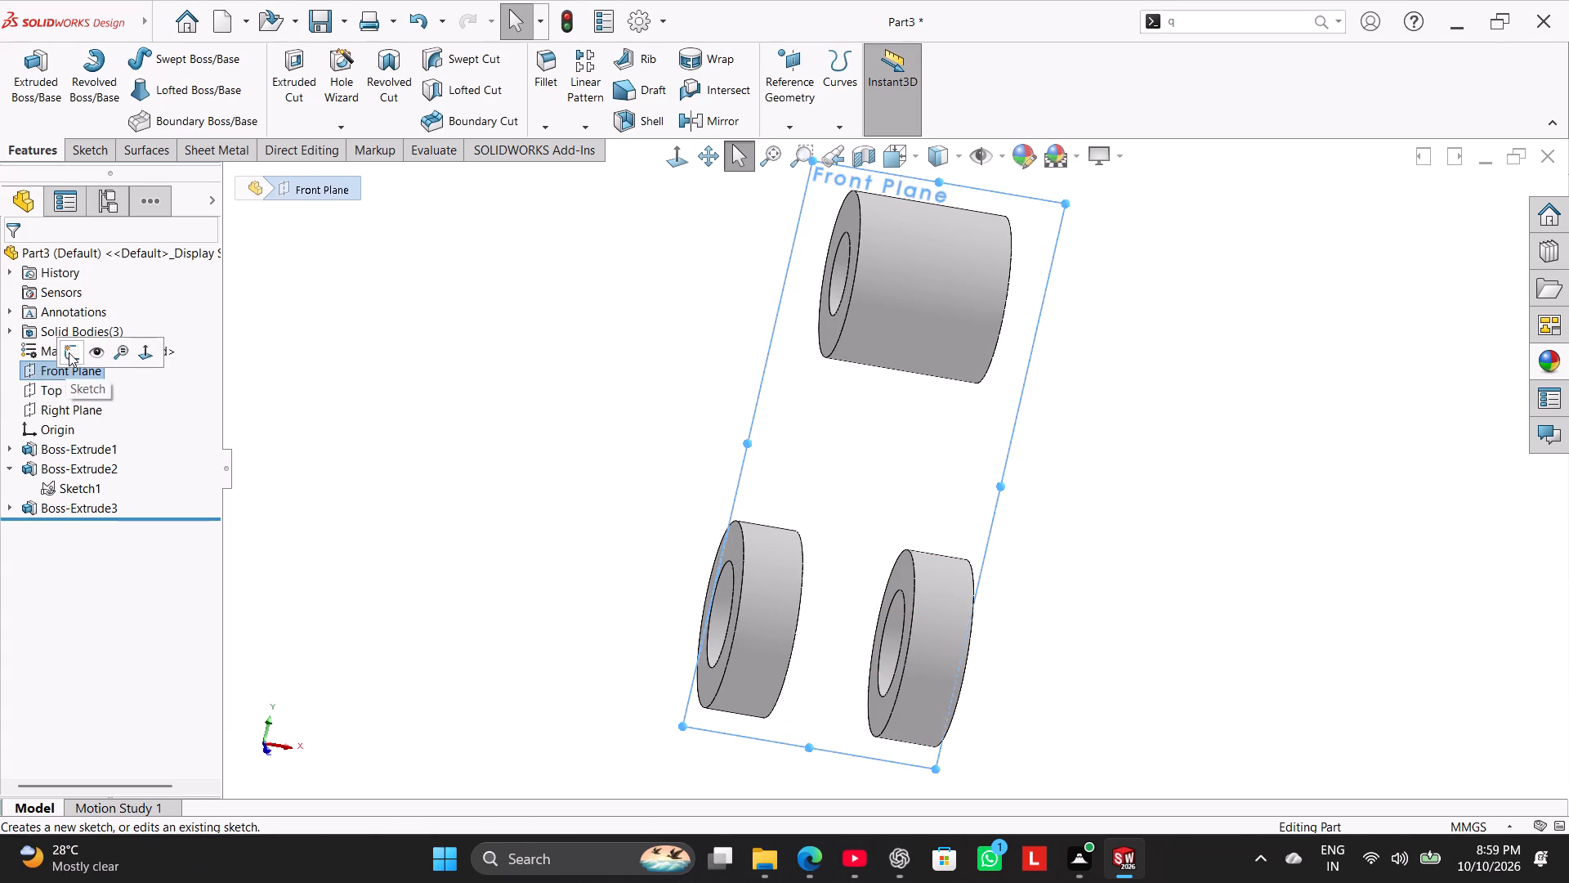
{"action": "left_click", "coordinate": [68, 352]}
{"action": "left_click", "coordinate": [144, 65]}
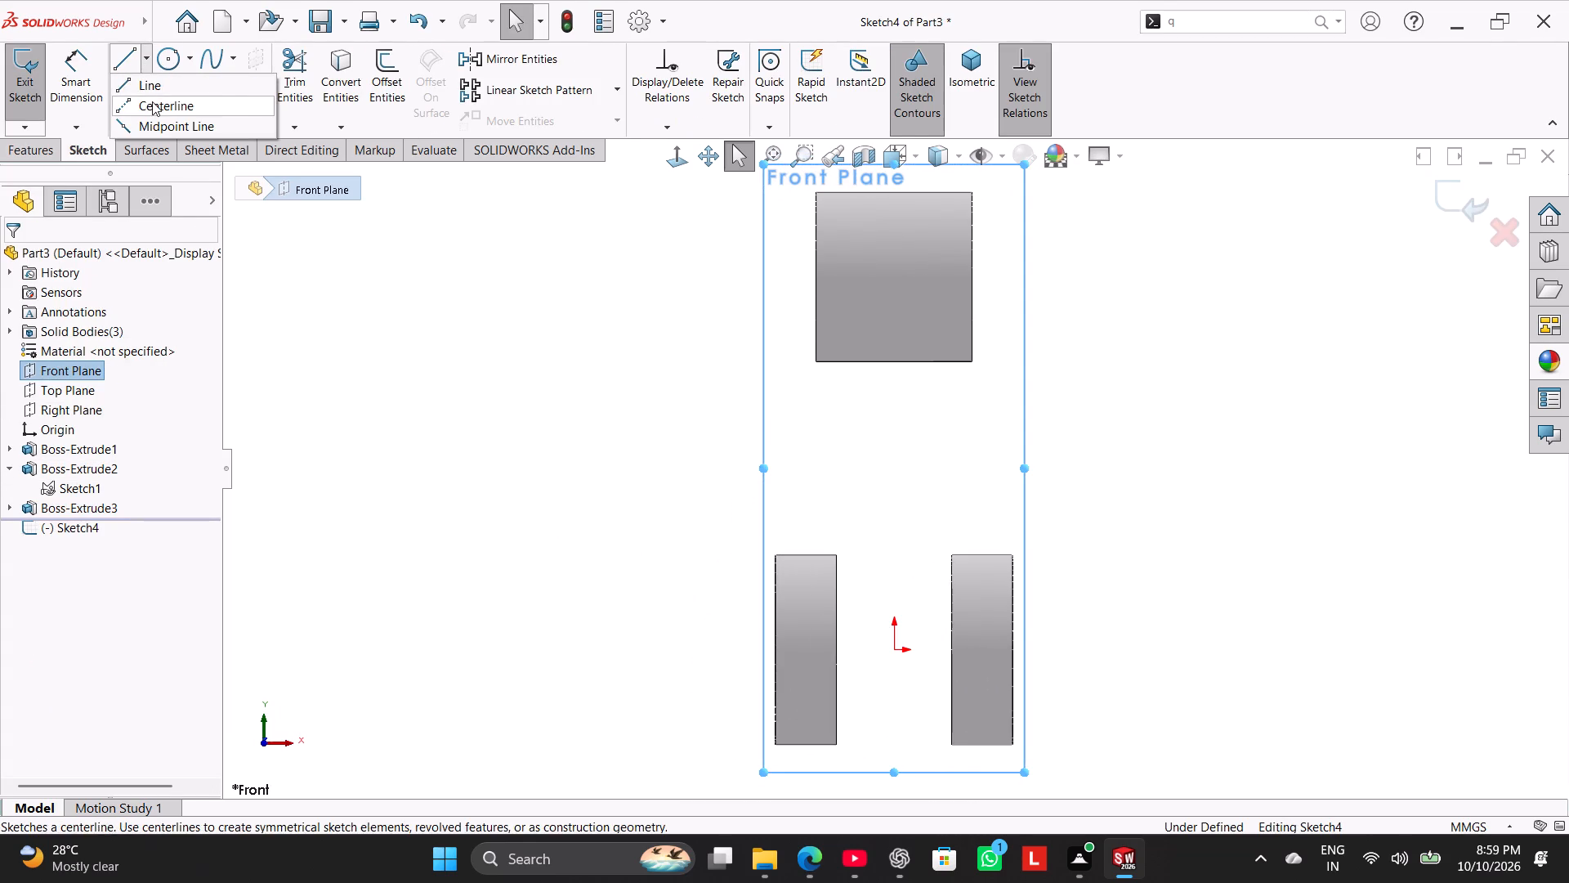
{"action": "left_click", "coordinate": [152, 102]}
{"action": "left_click", "coordinate": [894, 647]}
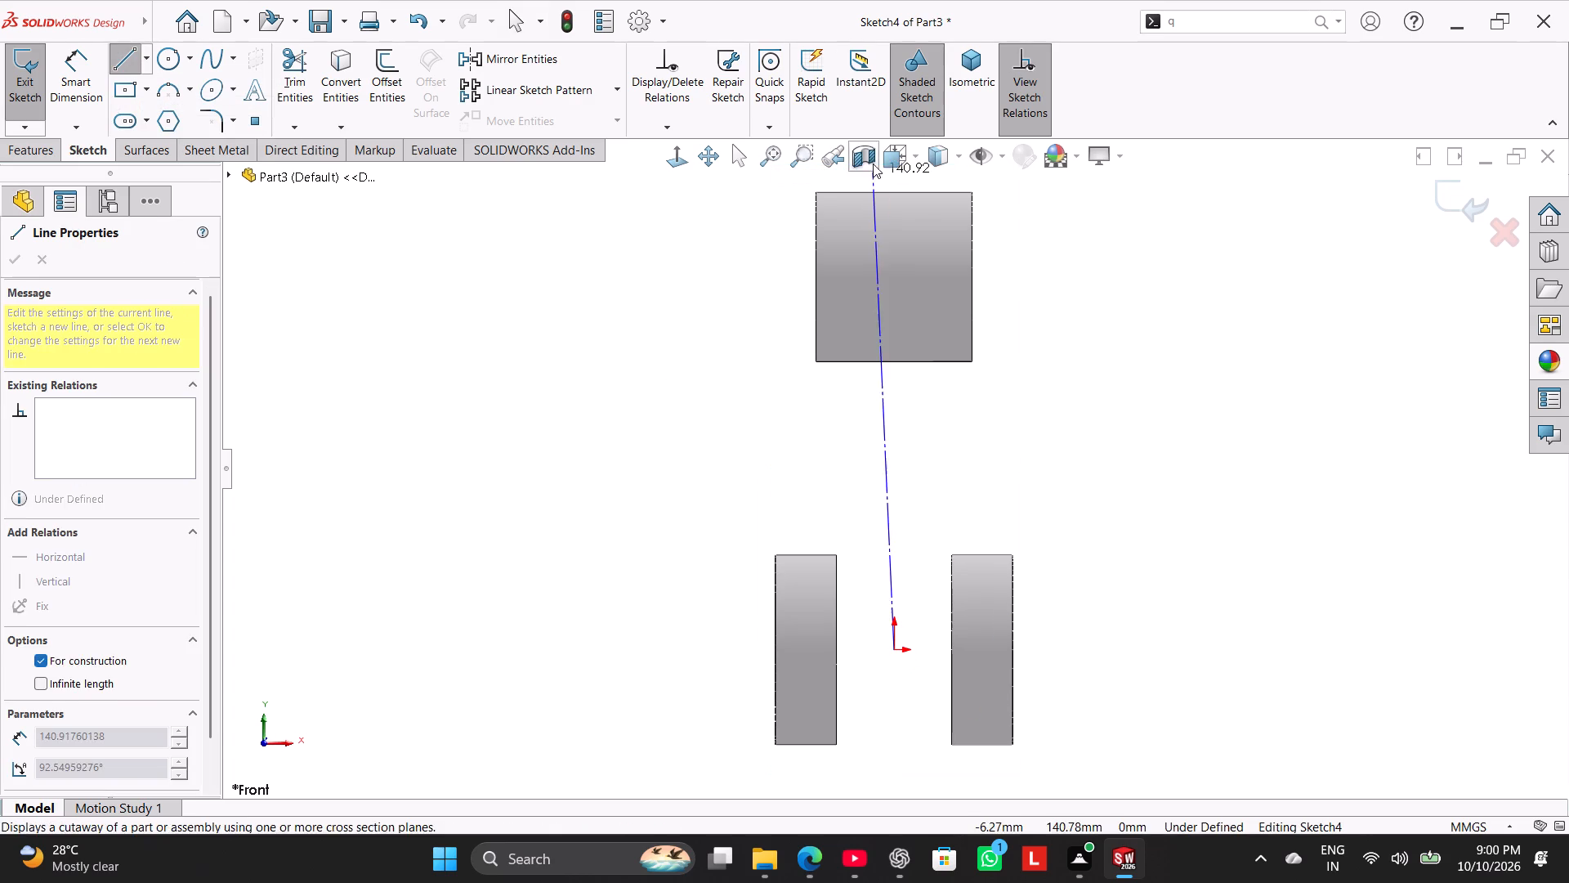
{"action": "left_click", "coordinate": [893, 190]}
{"action": "right_click_drag", "start_coordinate": [625, 347], "coordinate": [633, 348]}
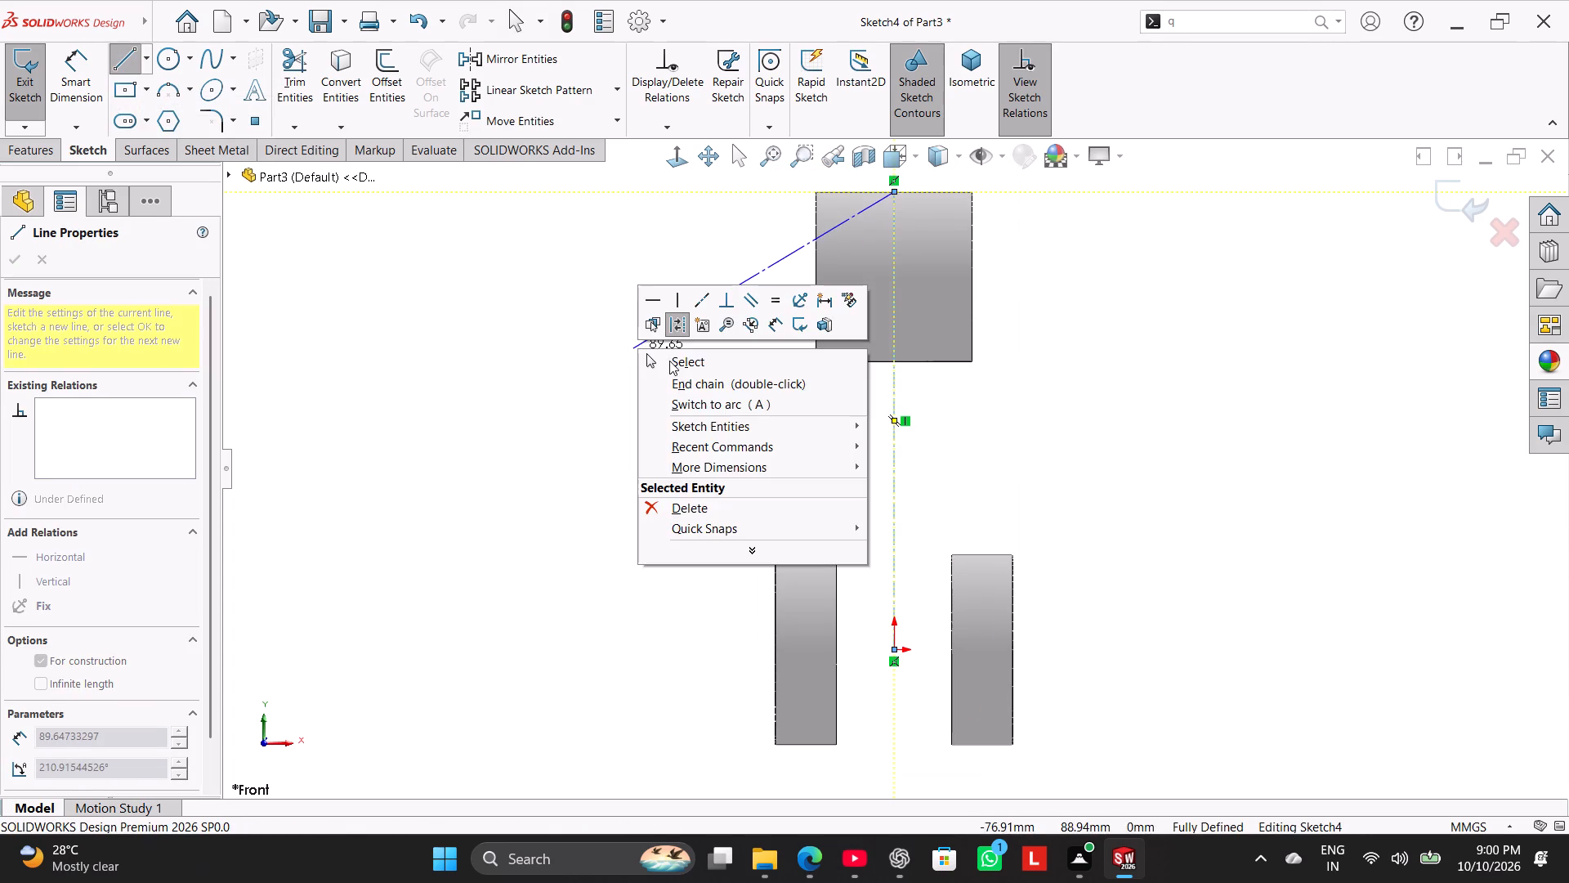
{"action": "left_click", "coordinate": [669, 361]}
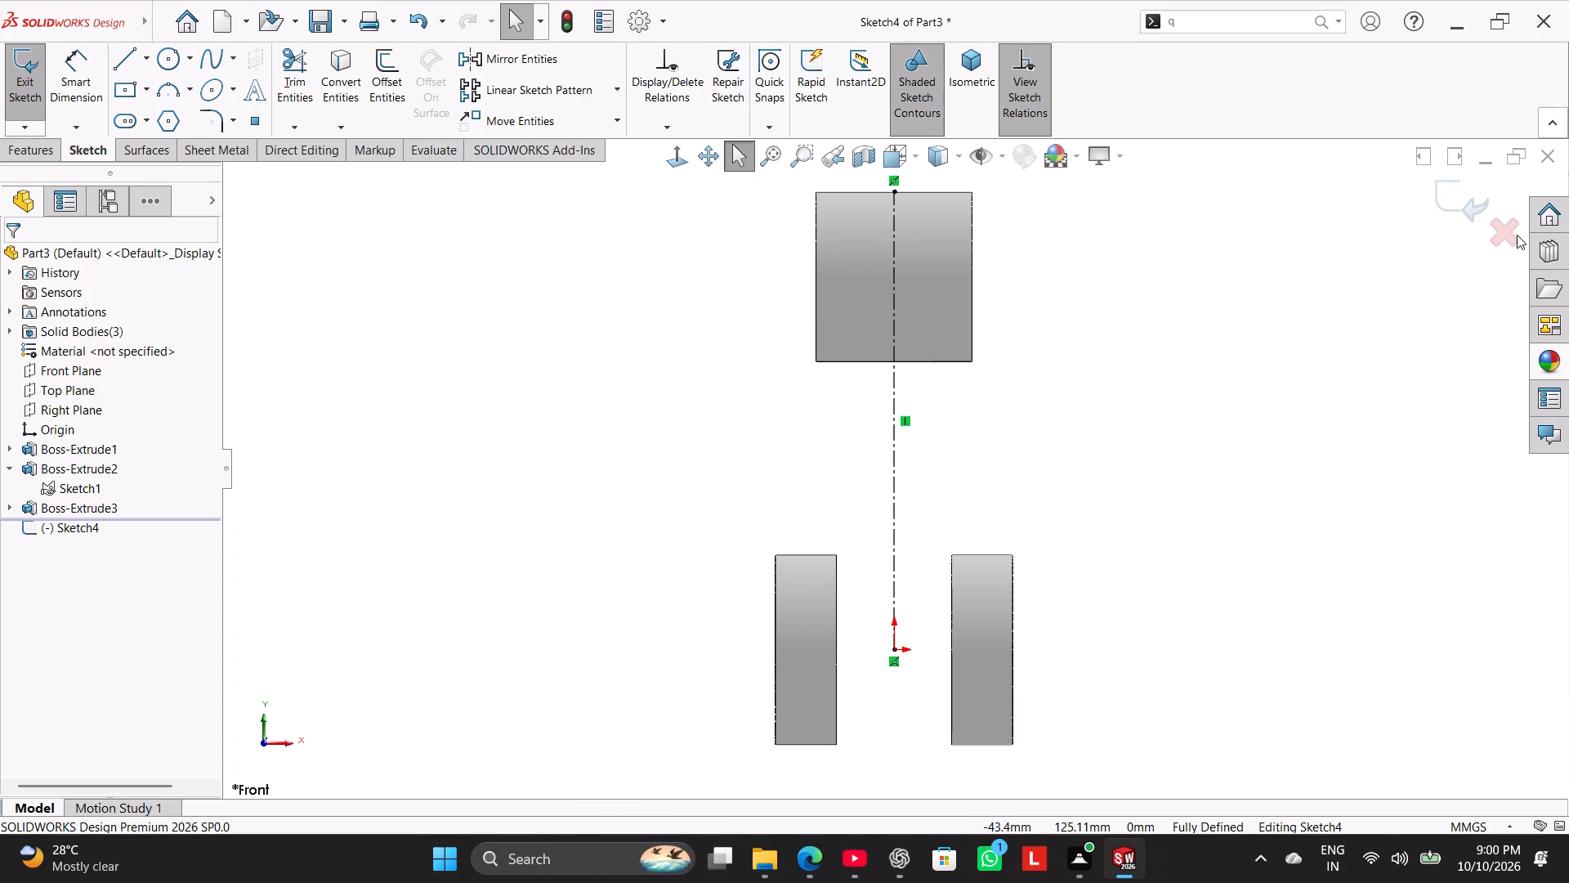
Sketch a stepped line chain from the boss's top edge: vertical down, short horizontal outward, and vertical down into the lower ring on the negative X side.
{"action": "left_click", "coordinate": [119, 52]}
{"action": "left_click", "coordinate": [856, 193]}
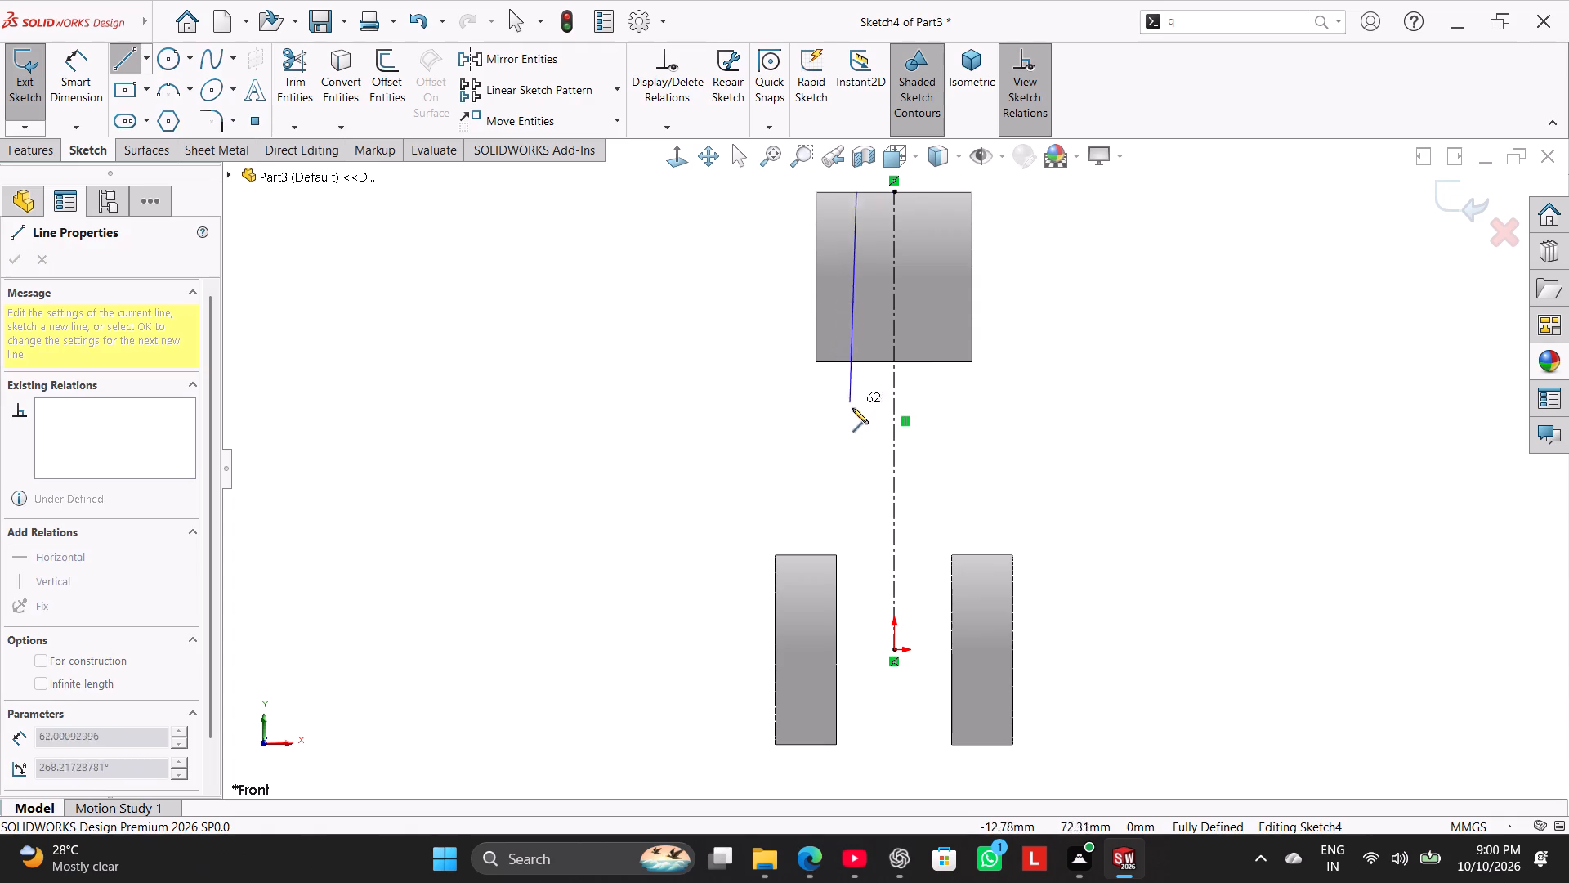
{"action": "left_click", "coordinate": [861, 513]}
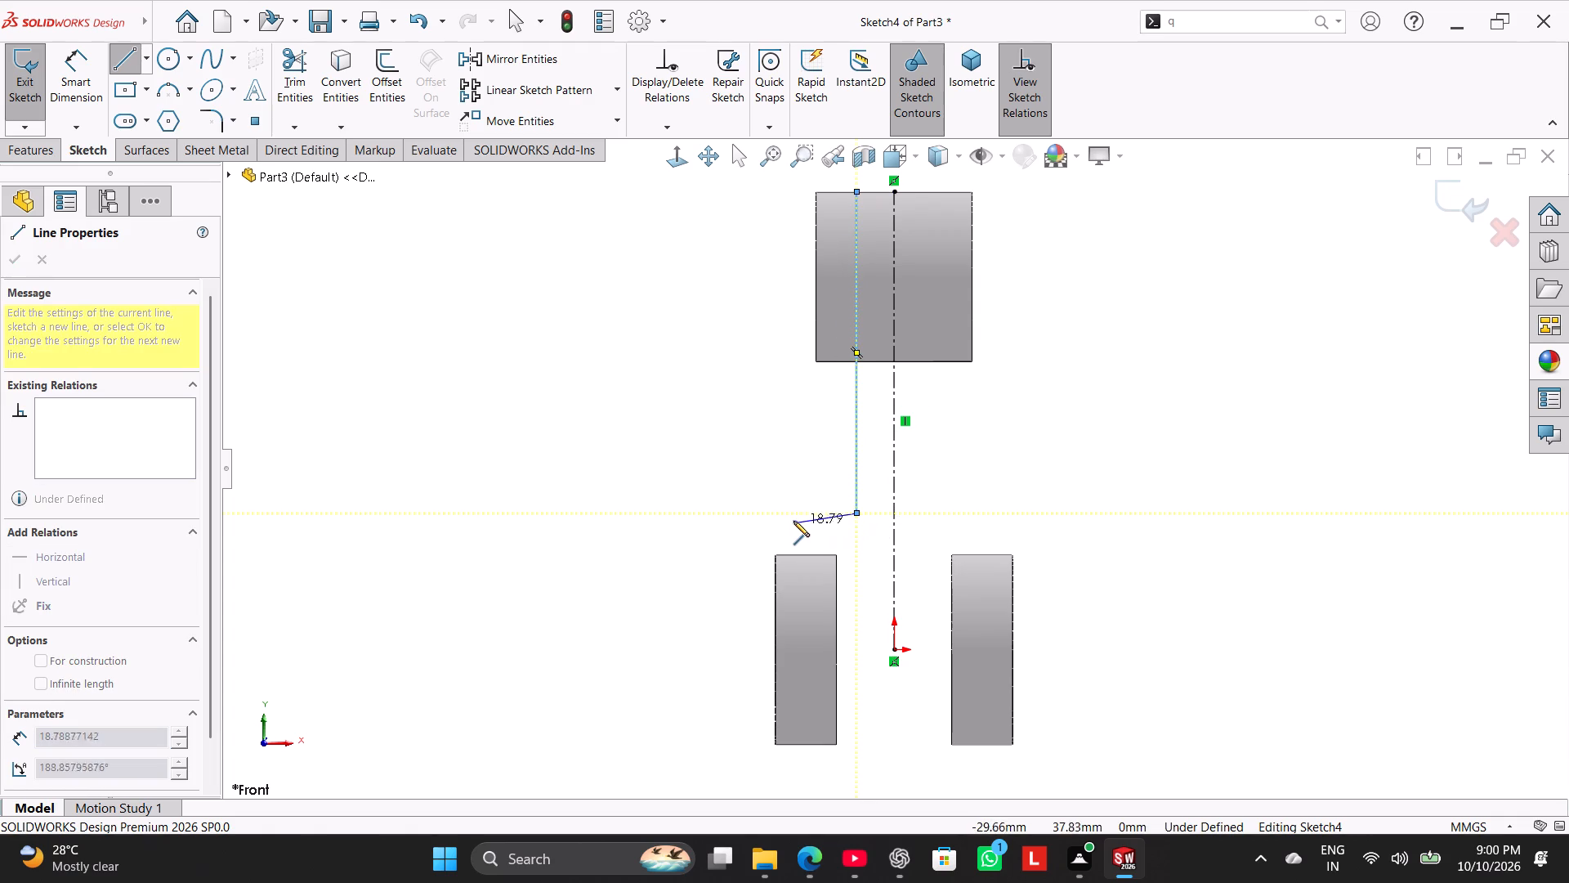
{"action": "left_click", "coordinate": [793, 518]}
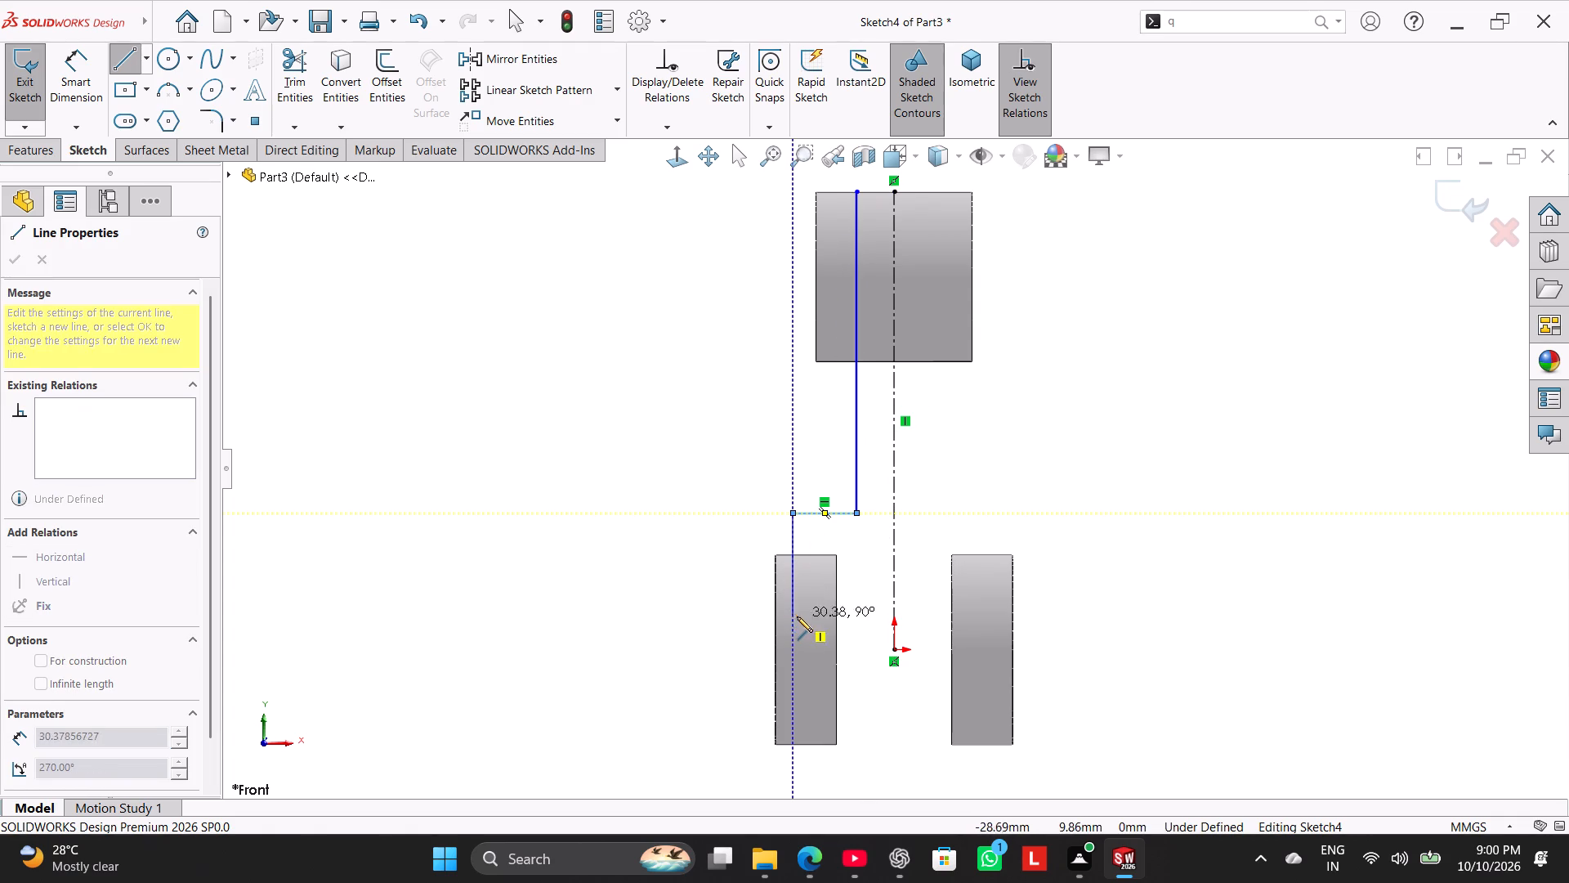
{"action": "left_click", "coordinate": [794, 625]}
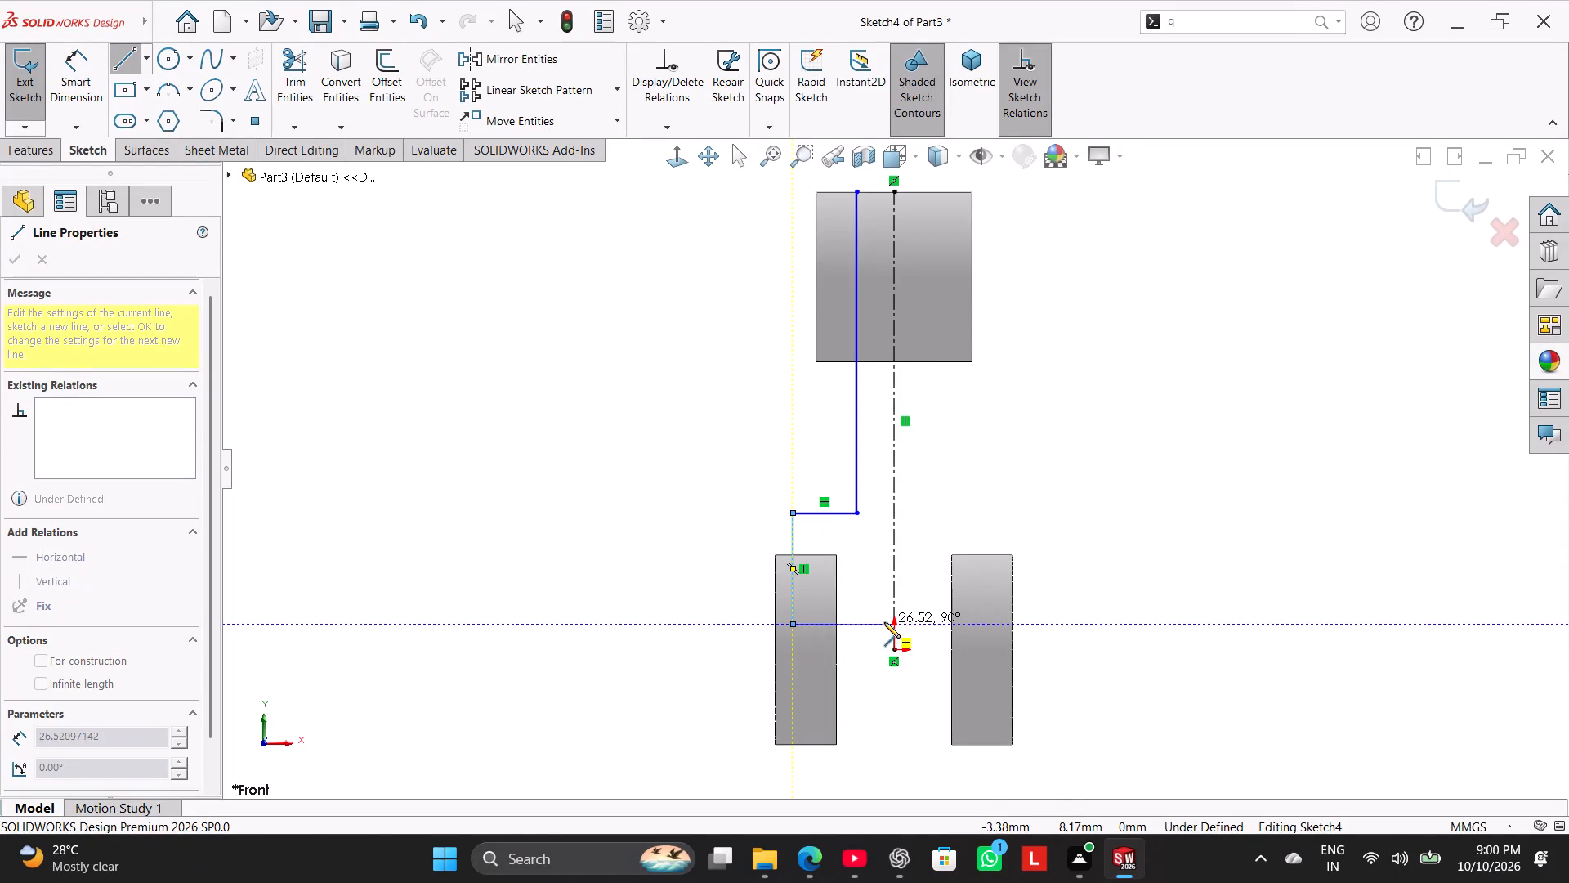
{"action": "right_click", "coordinate": [603, 552]}
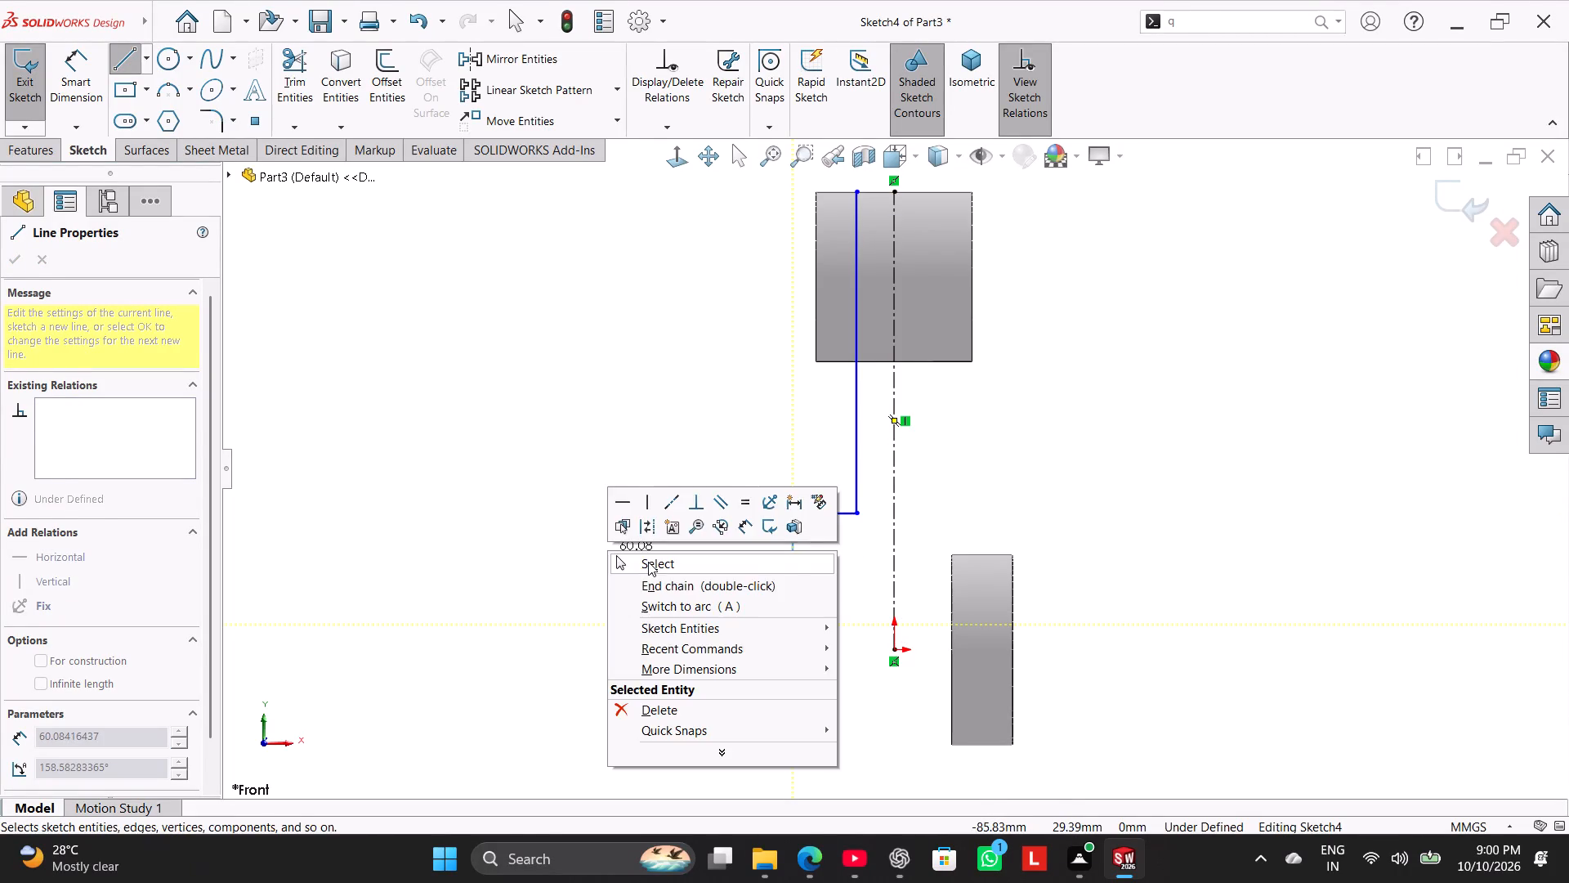
{"action": "left_click", "coordinate": [650, 562]}
Move the free lower end of the stepped line chain up and slightly outward, shortening the segment inside the ring.
{"action": "middle_click_drag", "start_coordinate": [700, 607], "coordinate": [798, 616]}
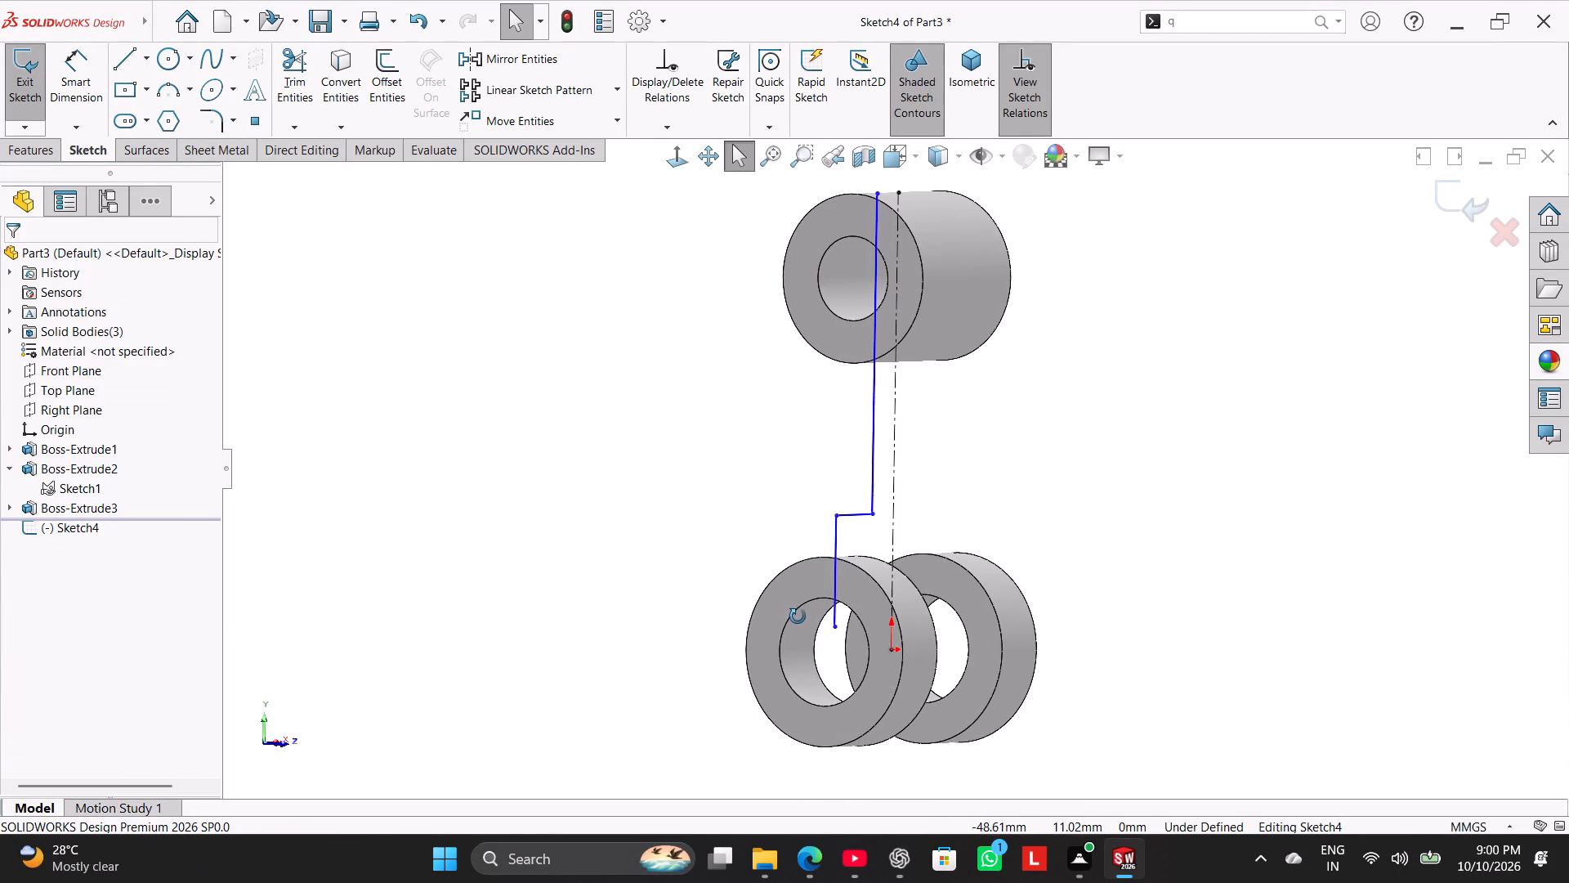
{"action": "middle_click_drag", "start_coordinate": [798, 616], "coordinate": [798, 617]}
{"action": "middle_click_drag", "start_coordinate": [752, 600], "coordinate": [661, 608]}
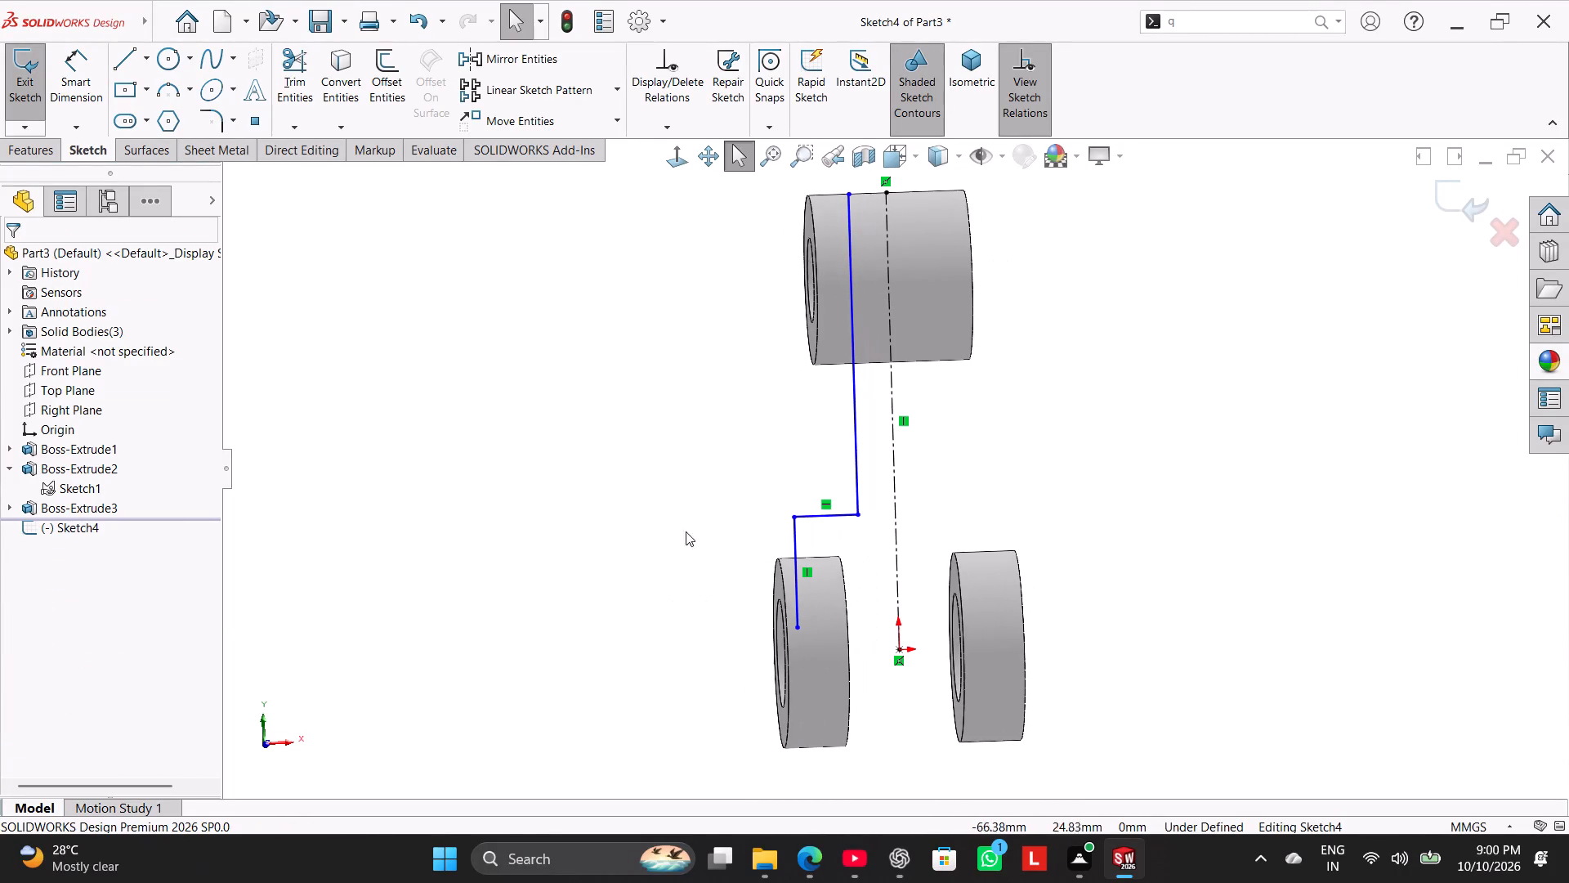
{"action": "left_click", "coordinate": [675, 160]}
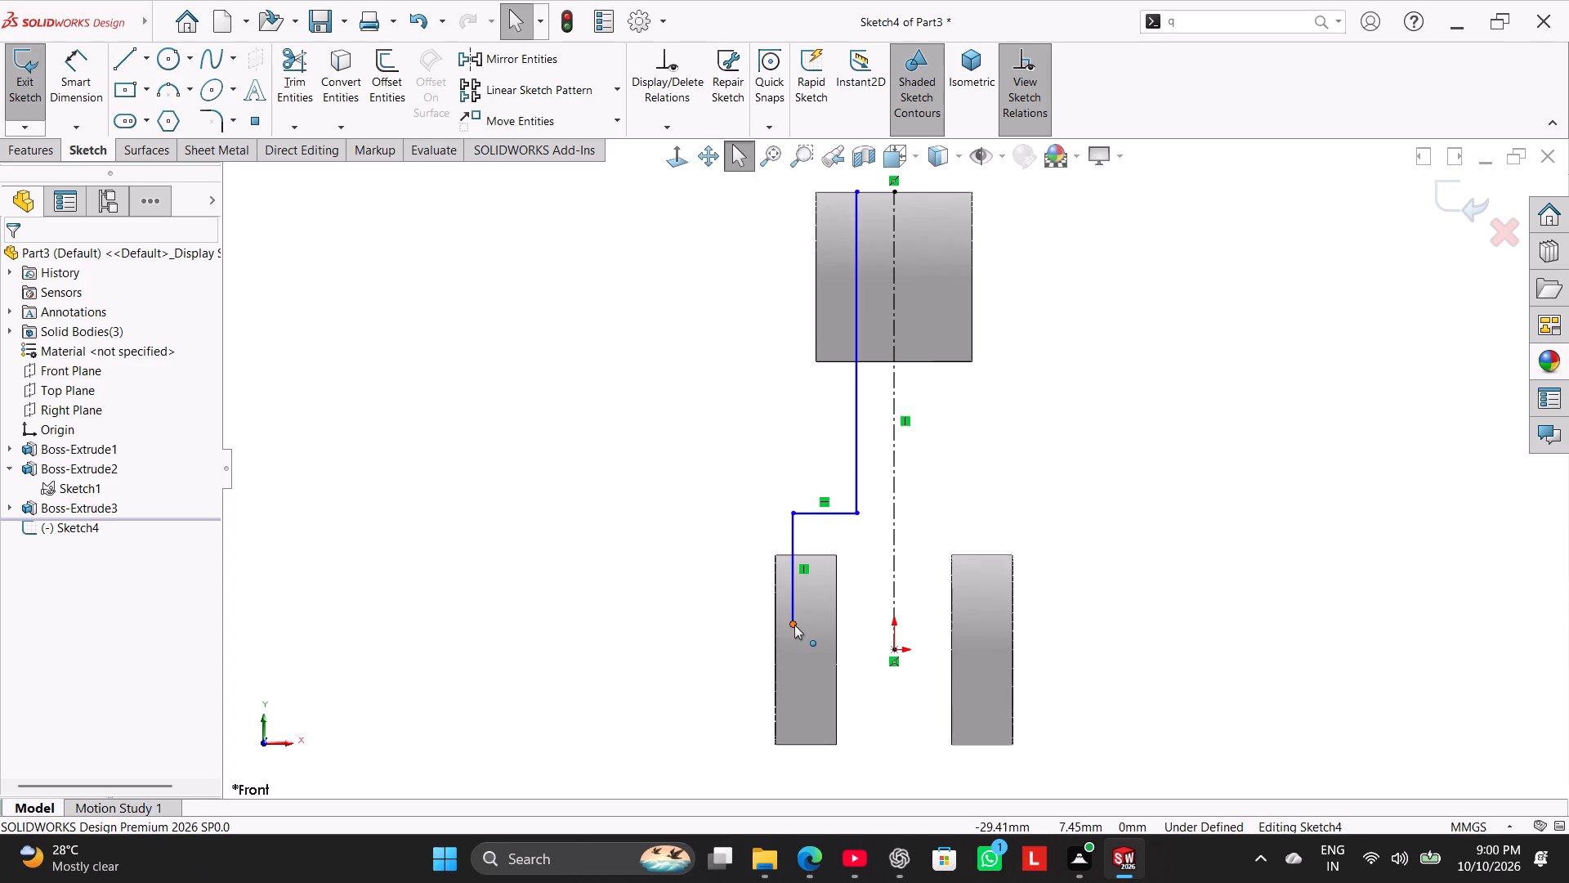
{"action": "left_click_drag", "start_coordinate": [794, 625], "coordinate": [789, 593]}
{"action": "left_click", "coordinate": [658, 541]}
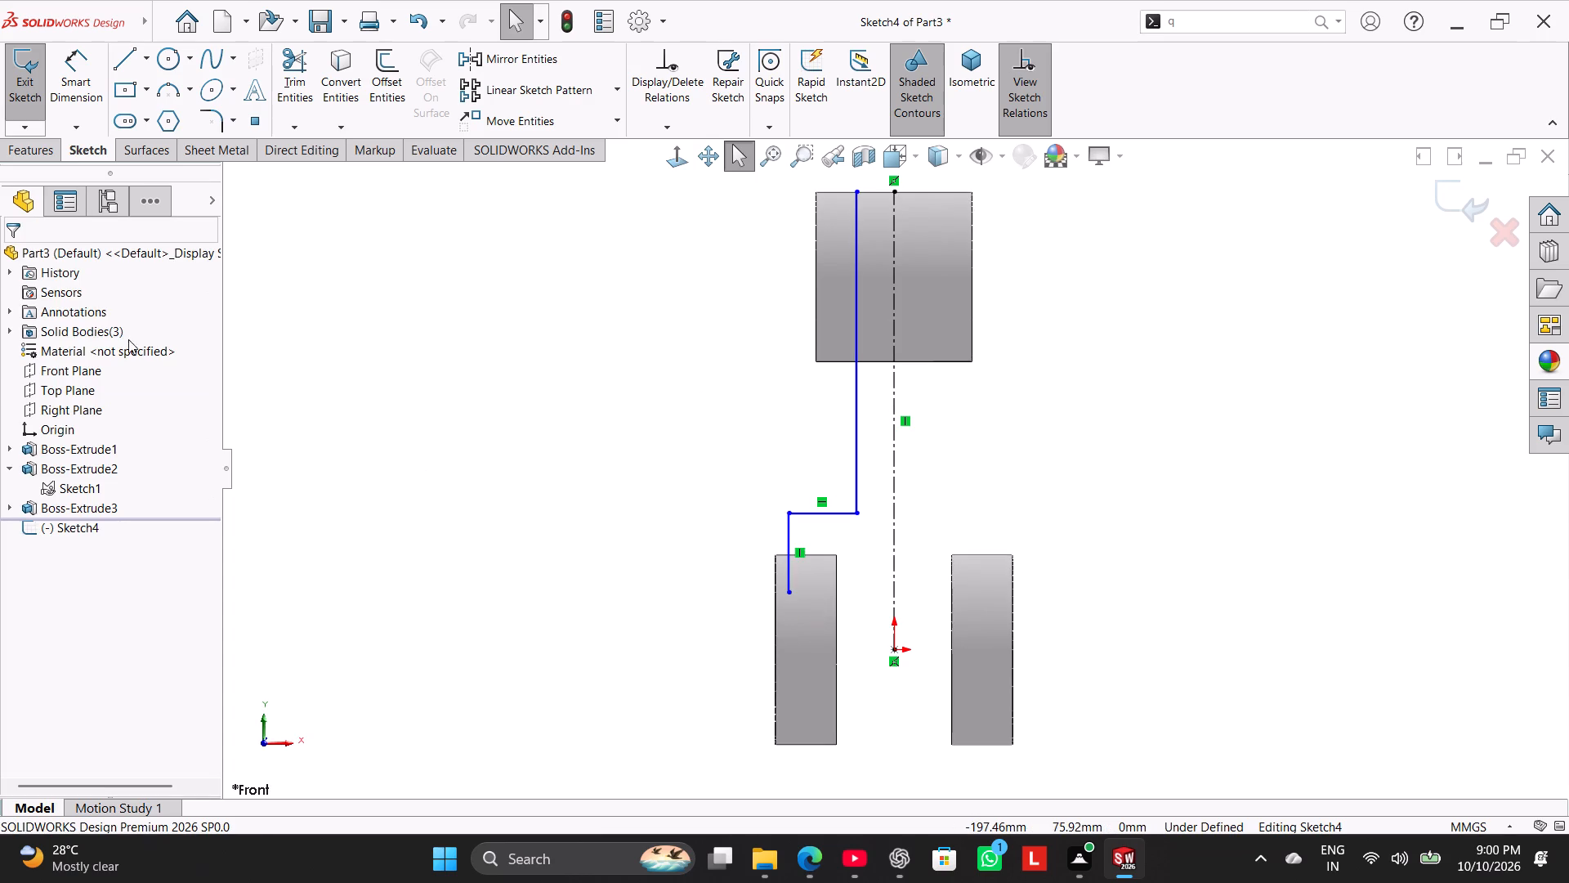
Dimension the long vertical line about the centerline as a doubled distance of 18 mm.
{"action": "left_click", "coordinate": [70, 76]}
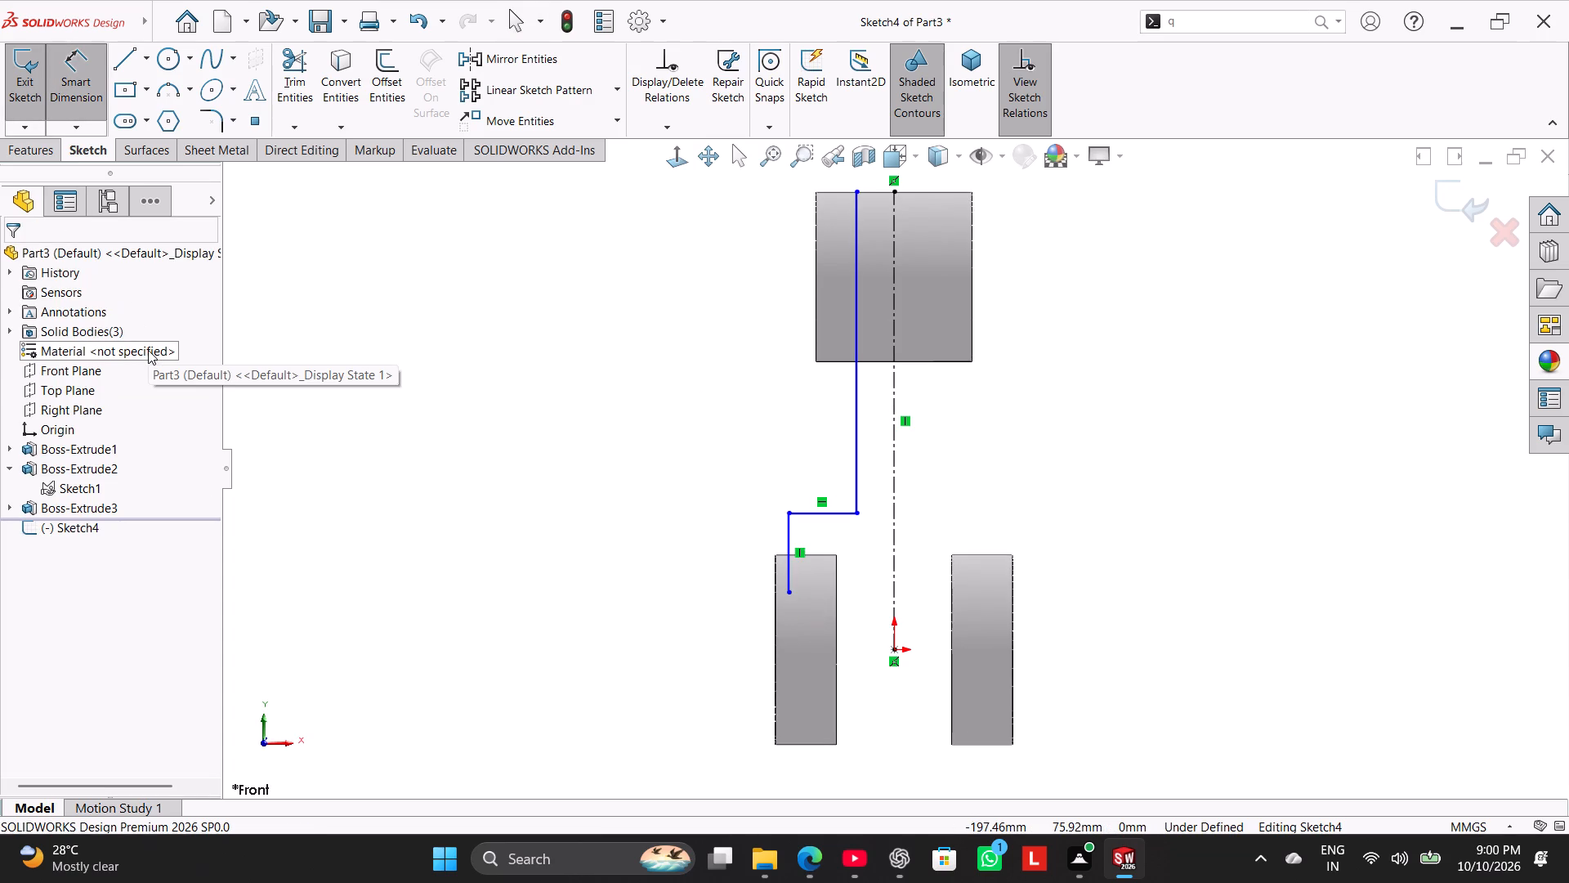
{"action": "left_click", "coordinate": [859, 262]}
{"action": "left_click", "coordinate": [892, 271]}
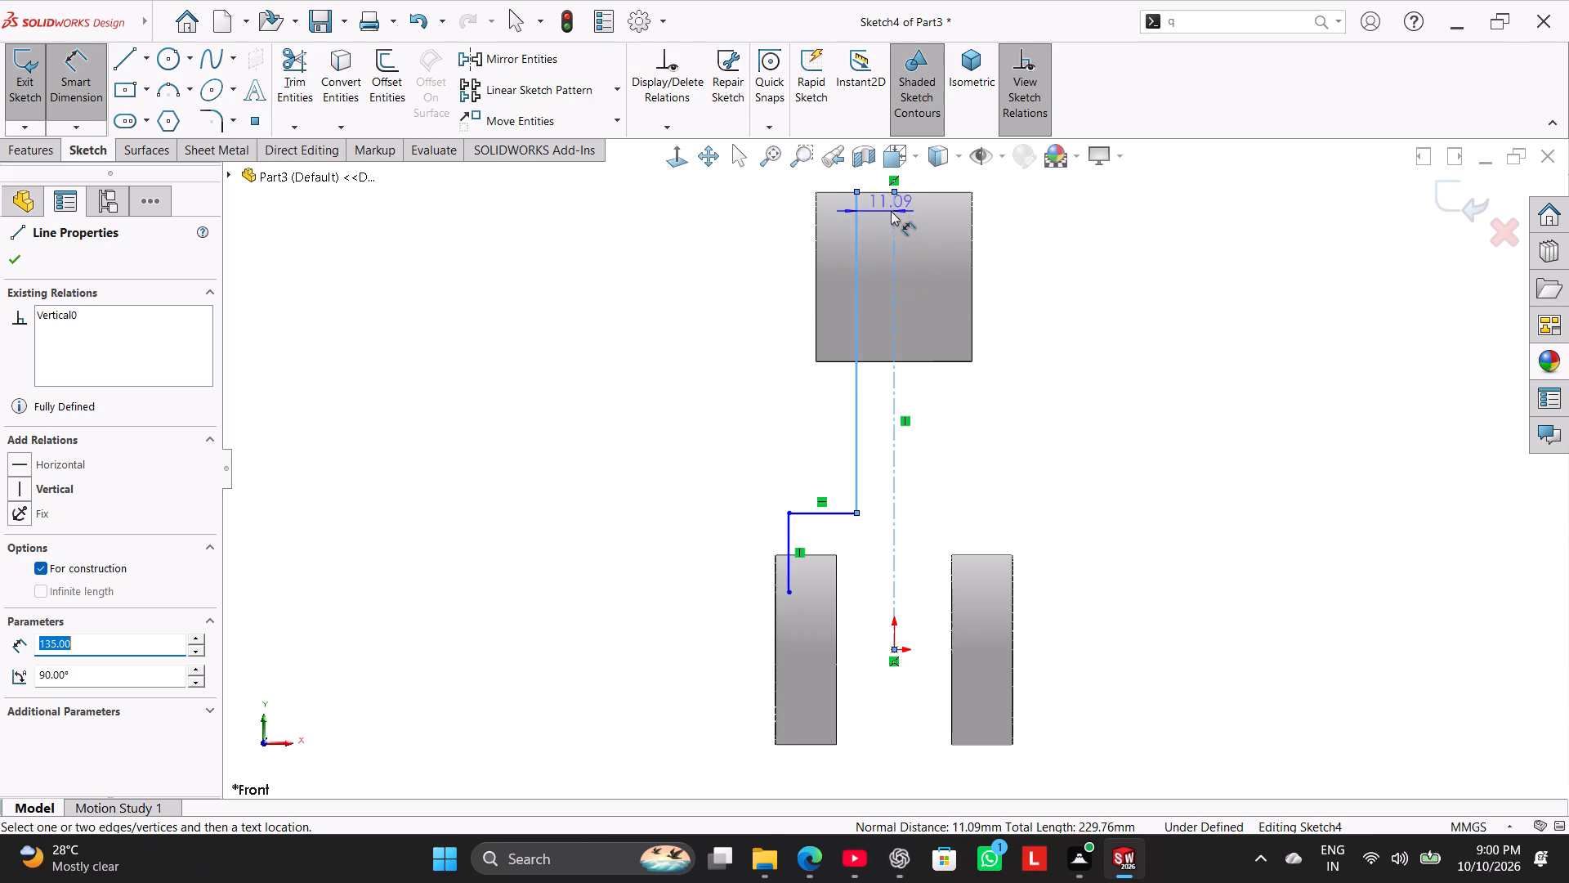
{"action": "scroll", "coordinate": [891, 211], "scroll_direction": "up", "scroll_amount": 1}
{"action": "left_click", "coordinate": [897, 206]}
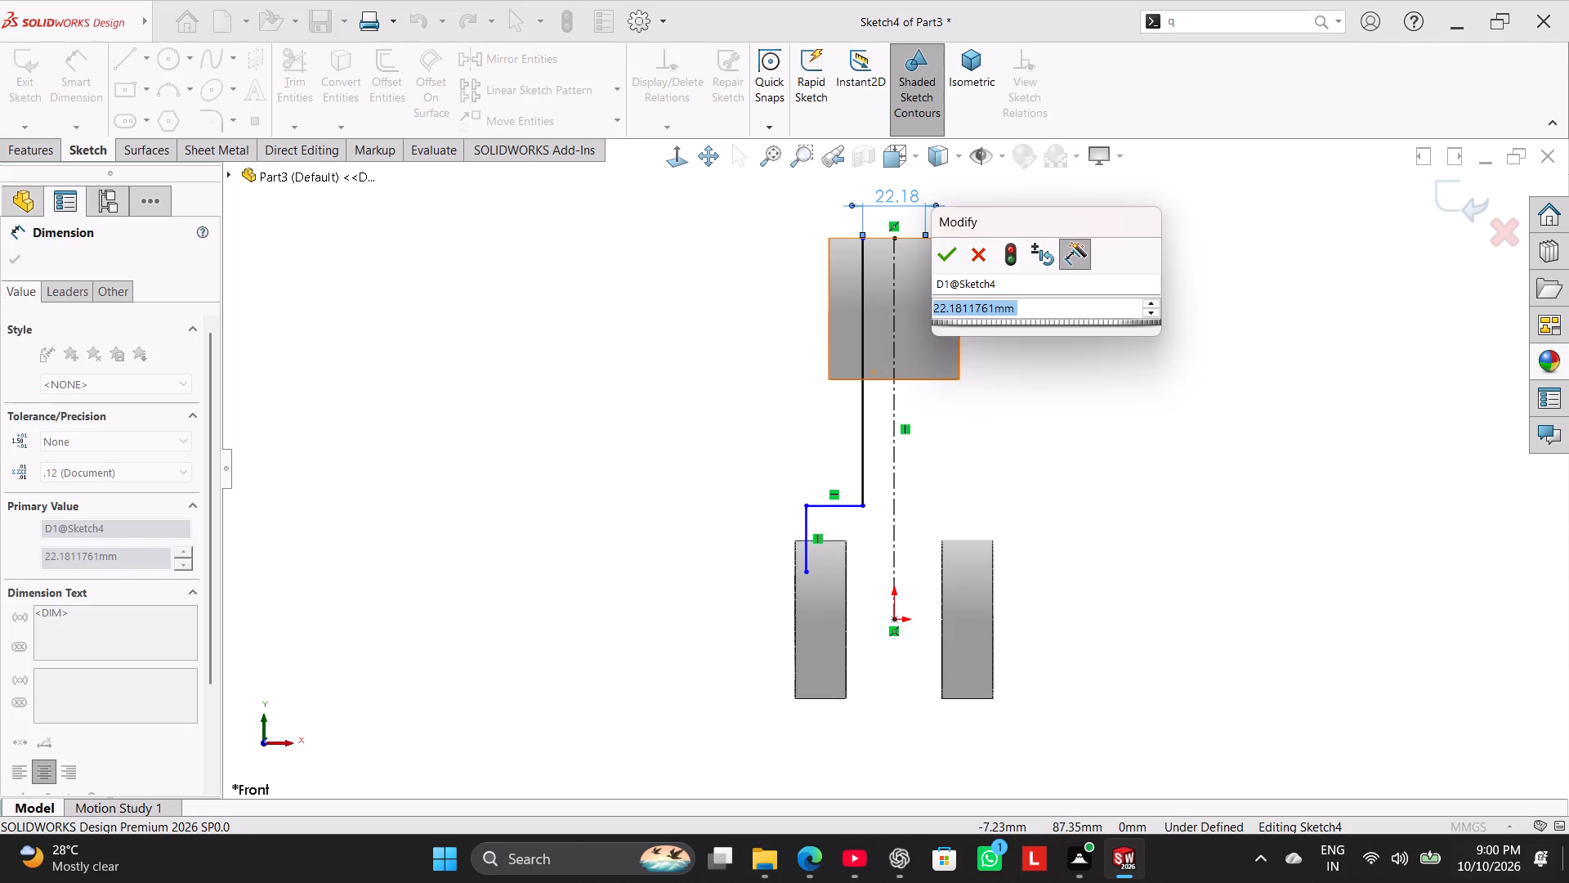
{"action": "key", "text": "1"}
{"action": "key", "text": "8"}
{"action": "key", "text": "Return"}
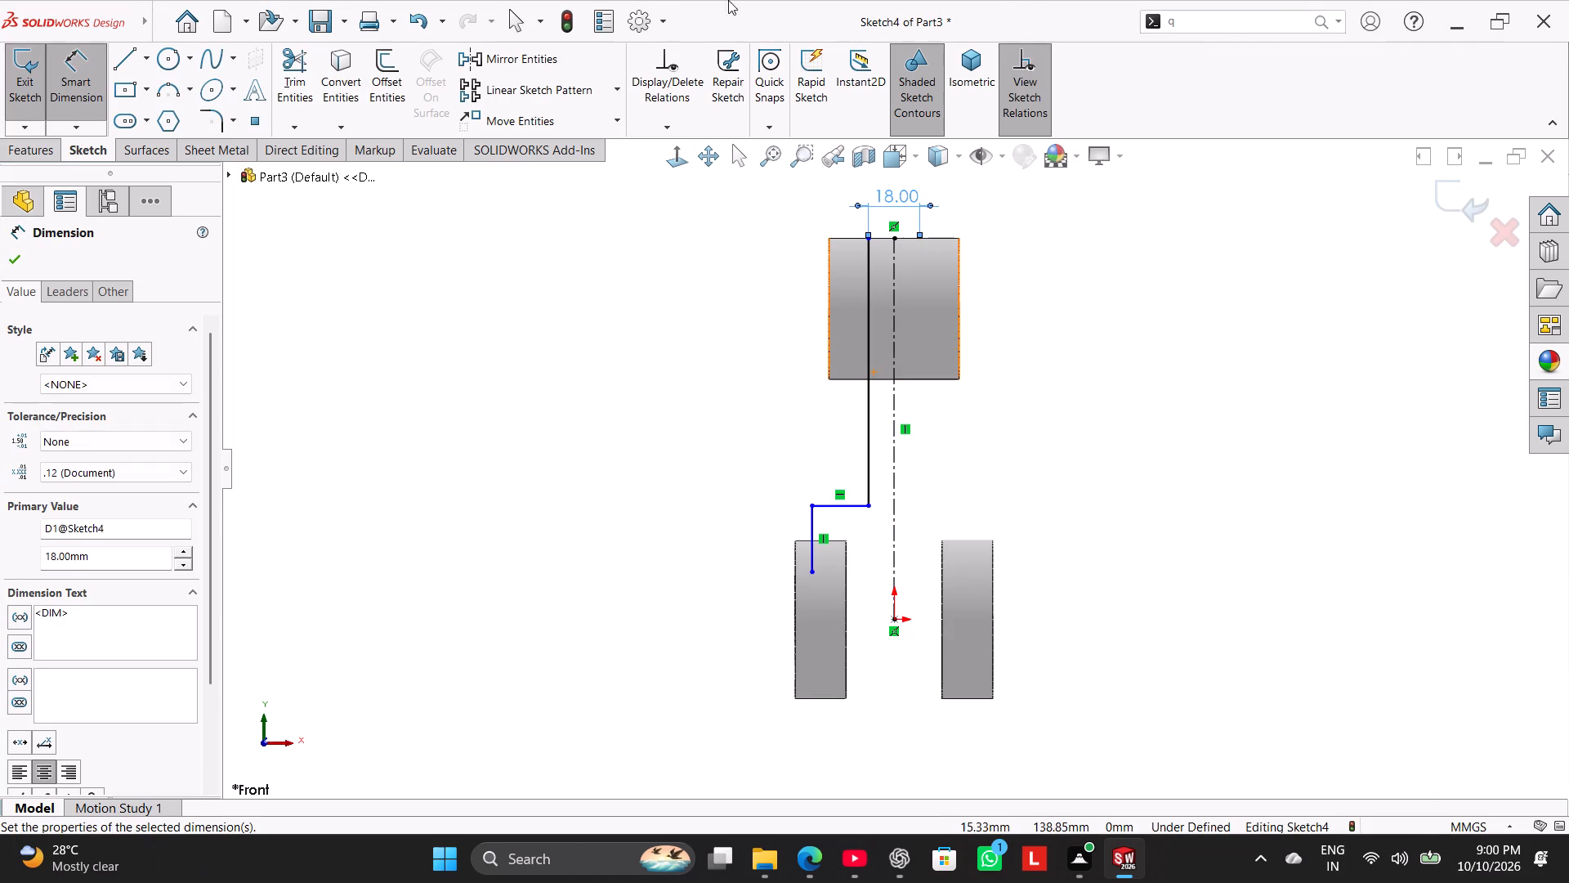
{"action": "right_click", "coordinate": [1083, 257]}
{"action": "left_click", "coordinate": [1128, 307]}
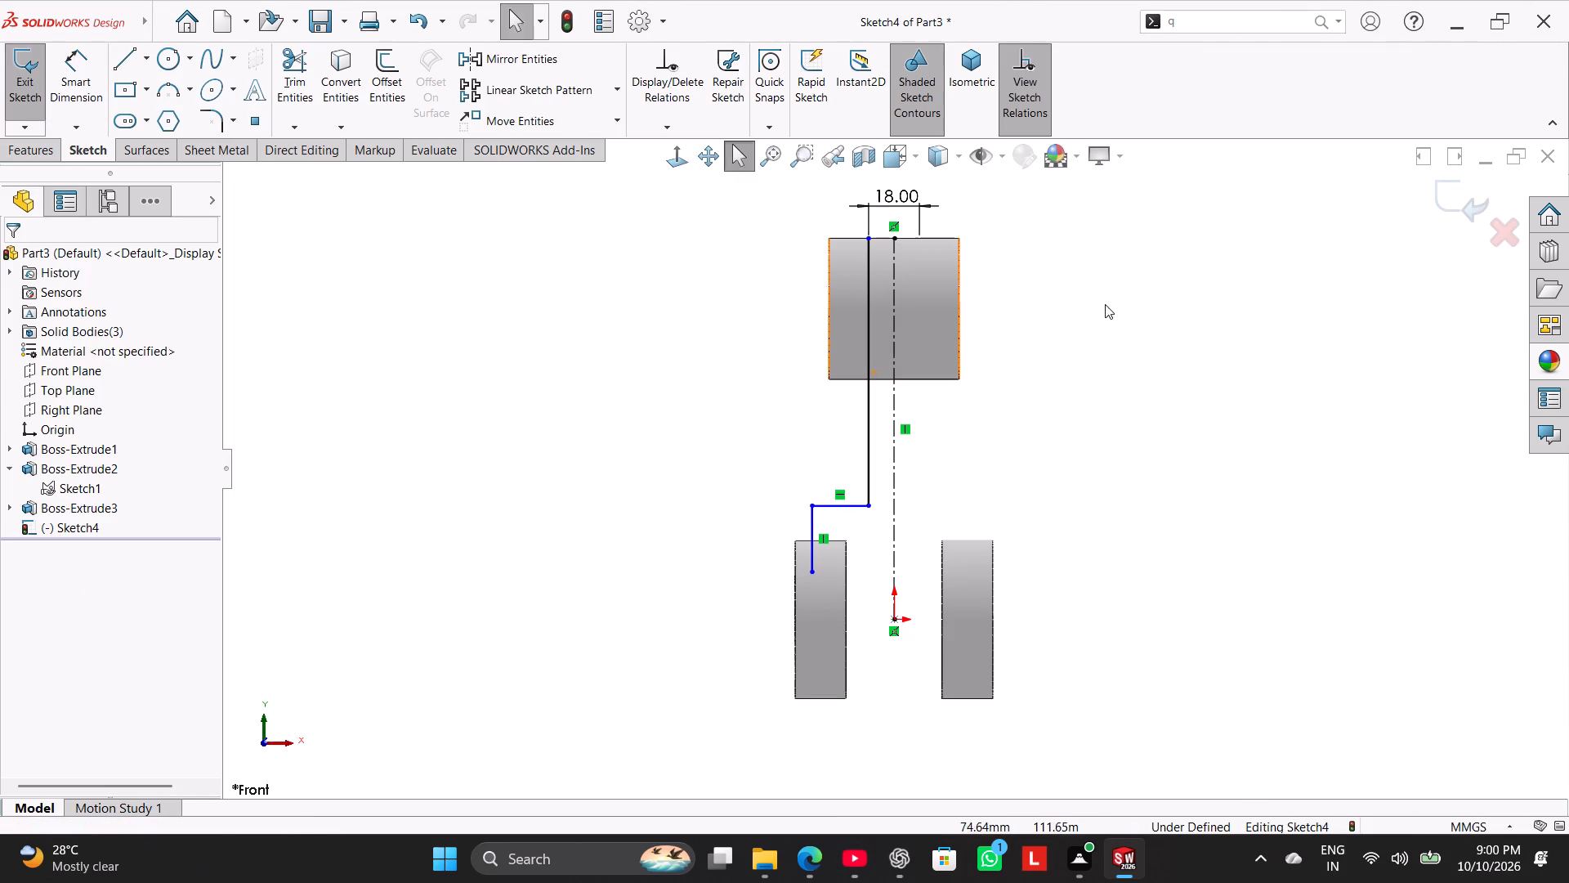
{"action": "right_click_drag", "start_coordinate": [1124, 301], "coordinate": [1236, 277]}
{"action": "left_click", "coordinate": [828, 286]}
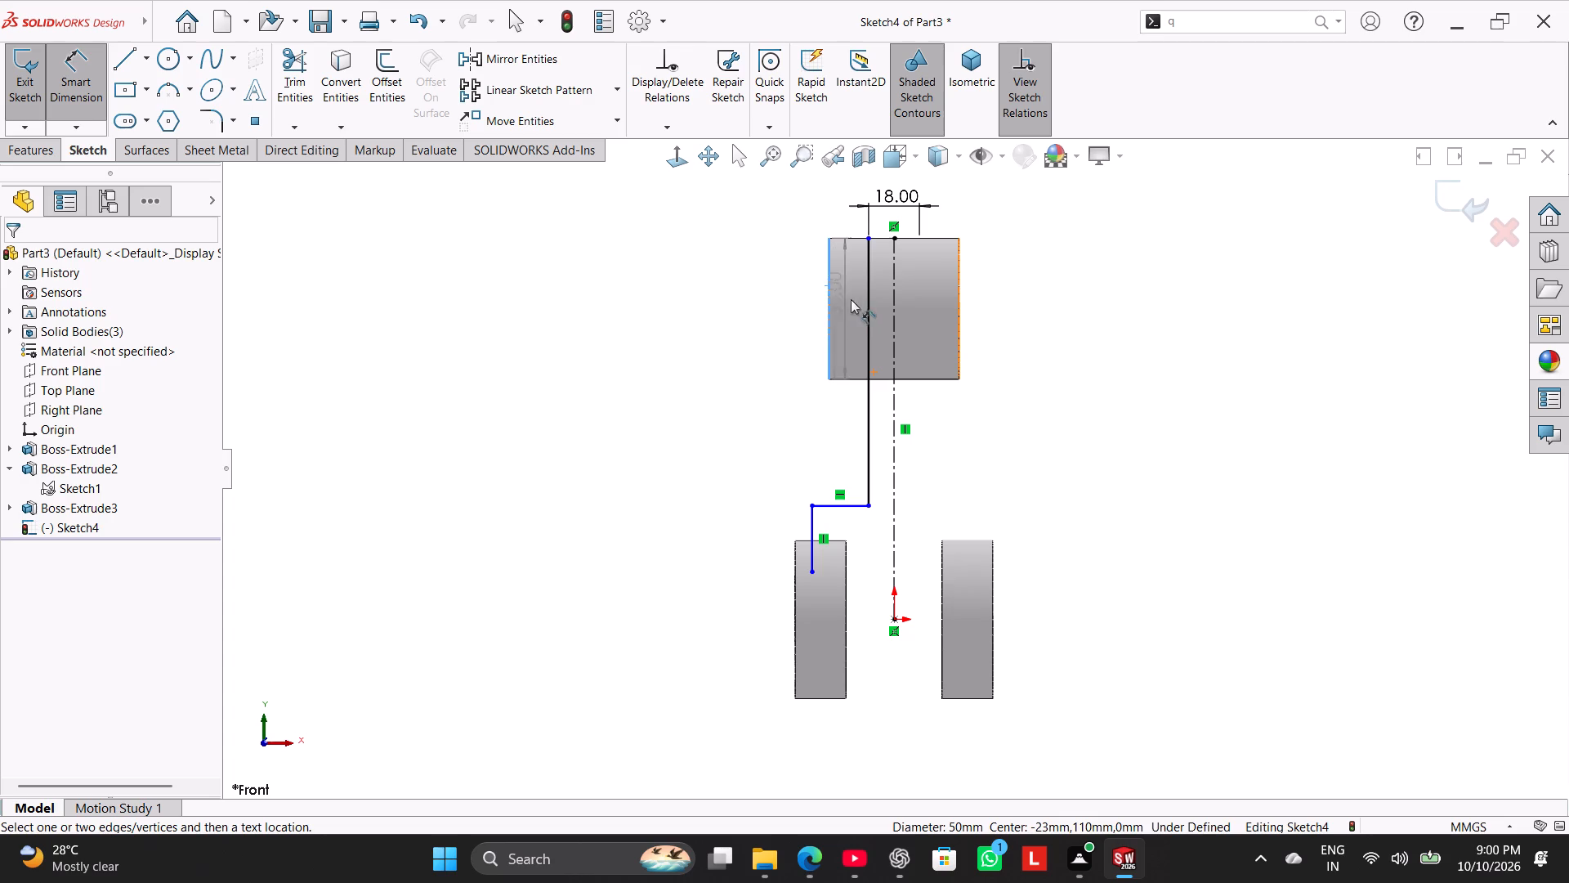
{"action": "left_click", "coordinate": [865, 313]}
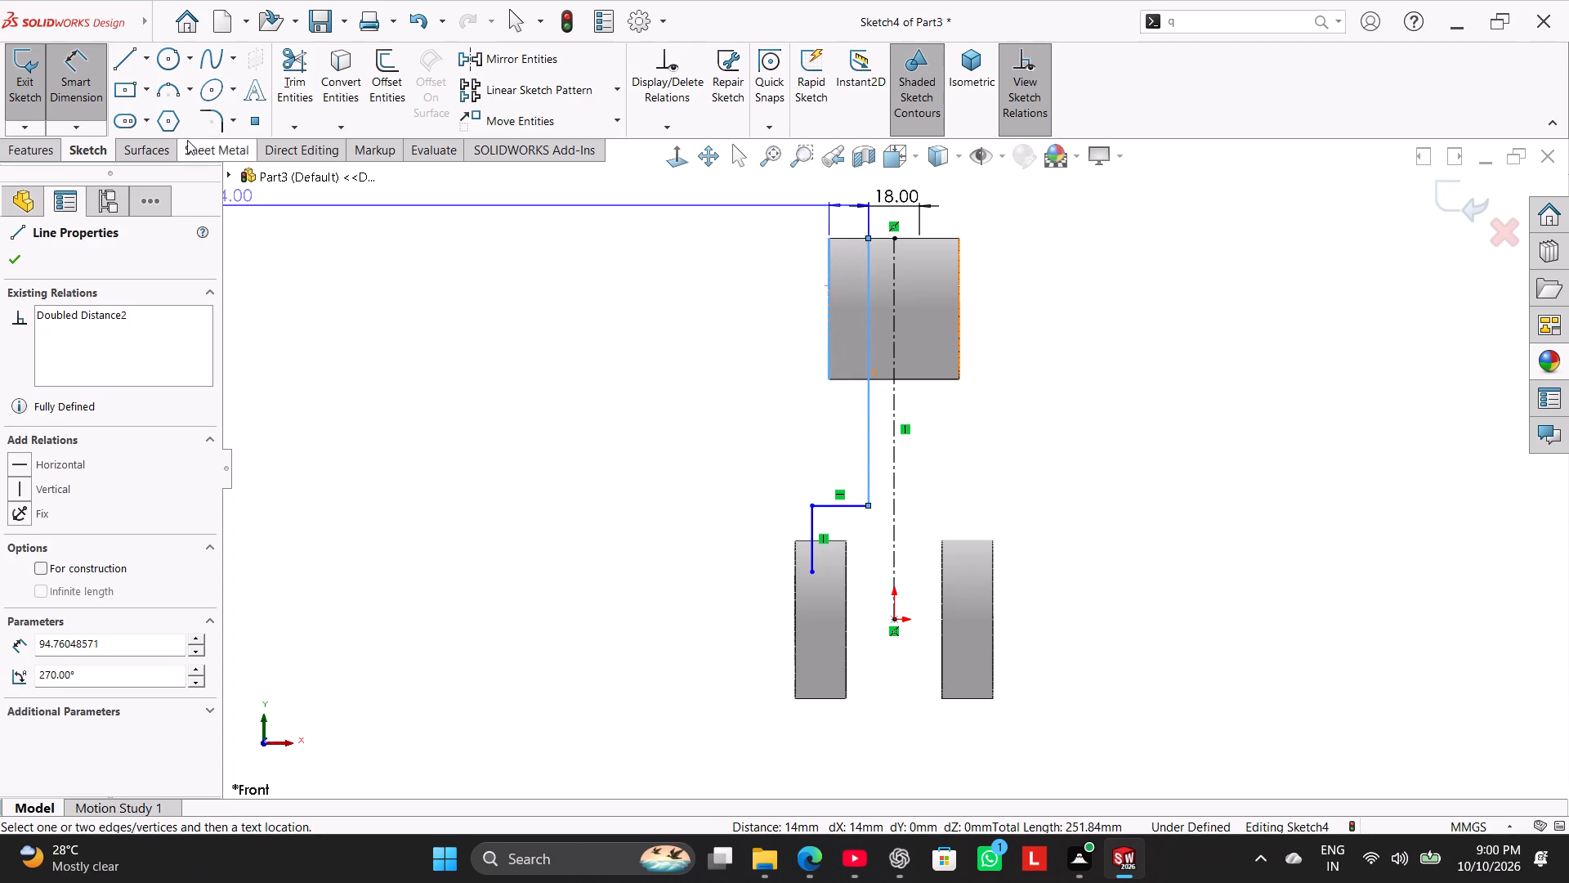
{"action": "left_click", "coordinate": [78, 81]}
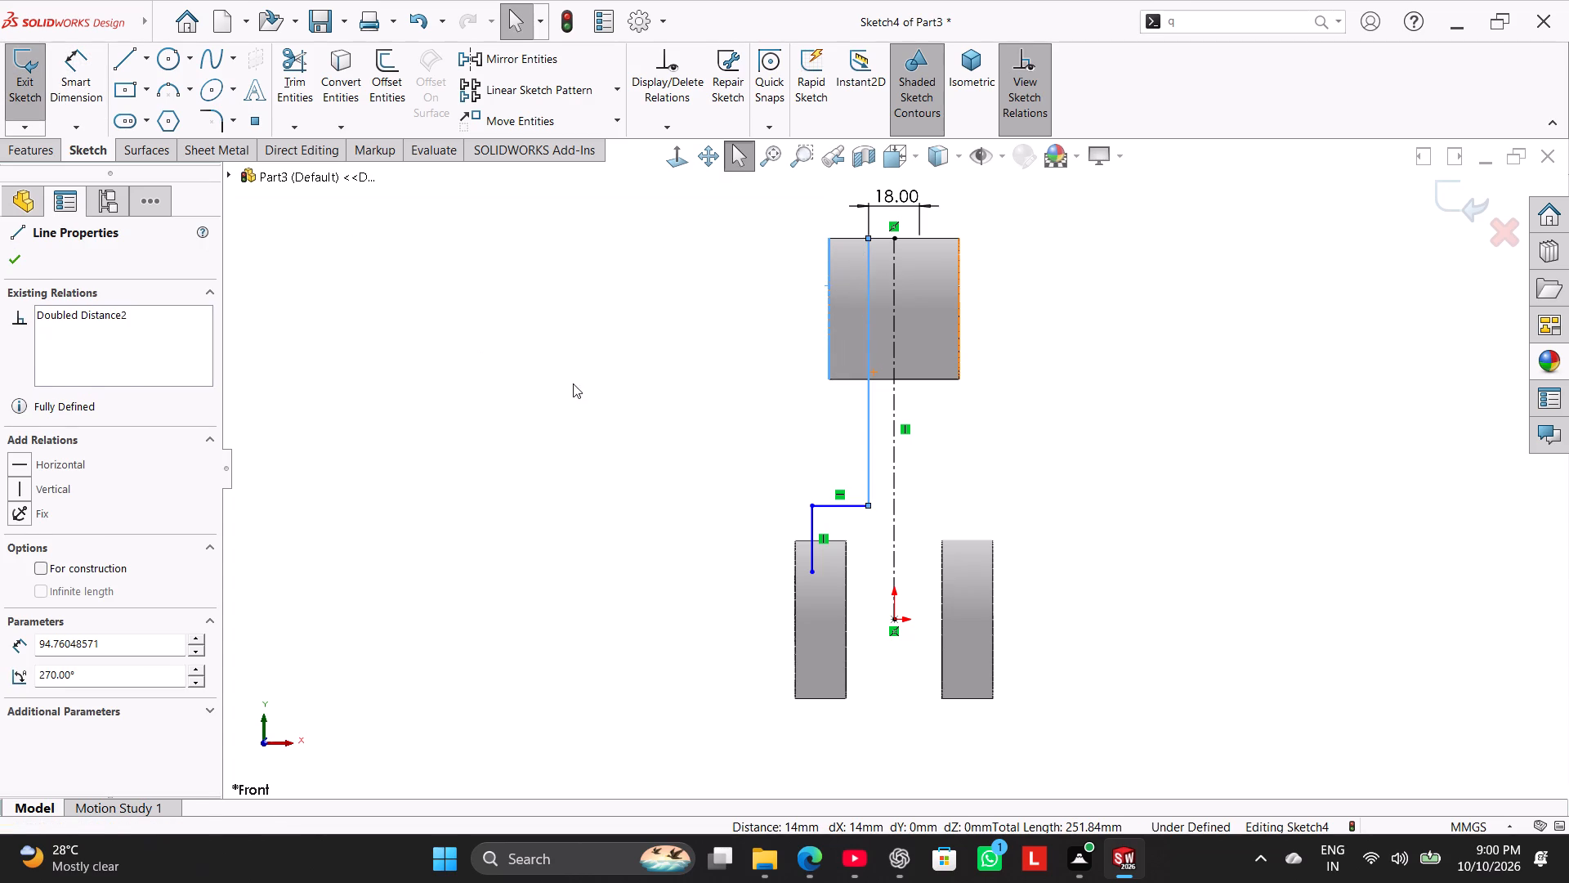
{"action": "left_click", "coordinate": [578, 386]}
Dimension the short lower vertical line 14 mm from the inner face of the ring it enters.
{"action": "left_click", "coordinate": [70, 61]}
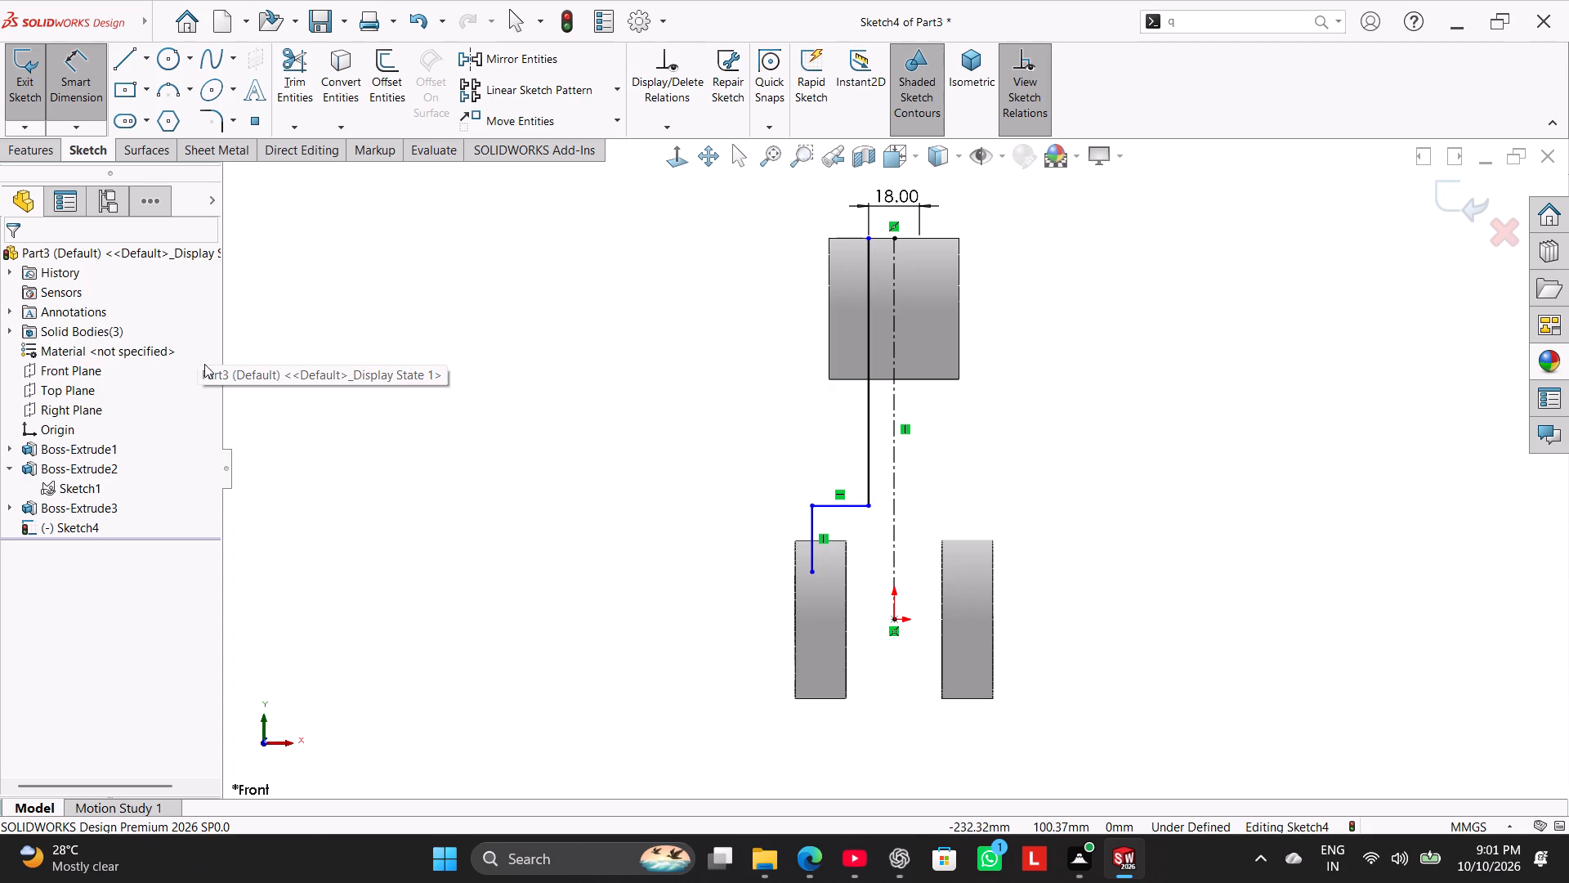
{"action": "left_click", "coordinate": [843, 560]}
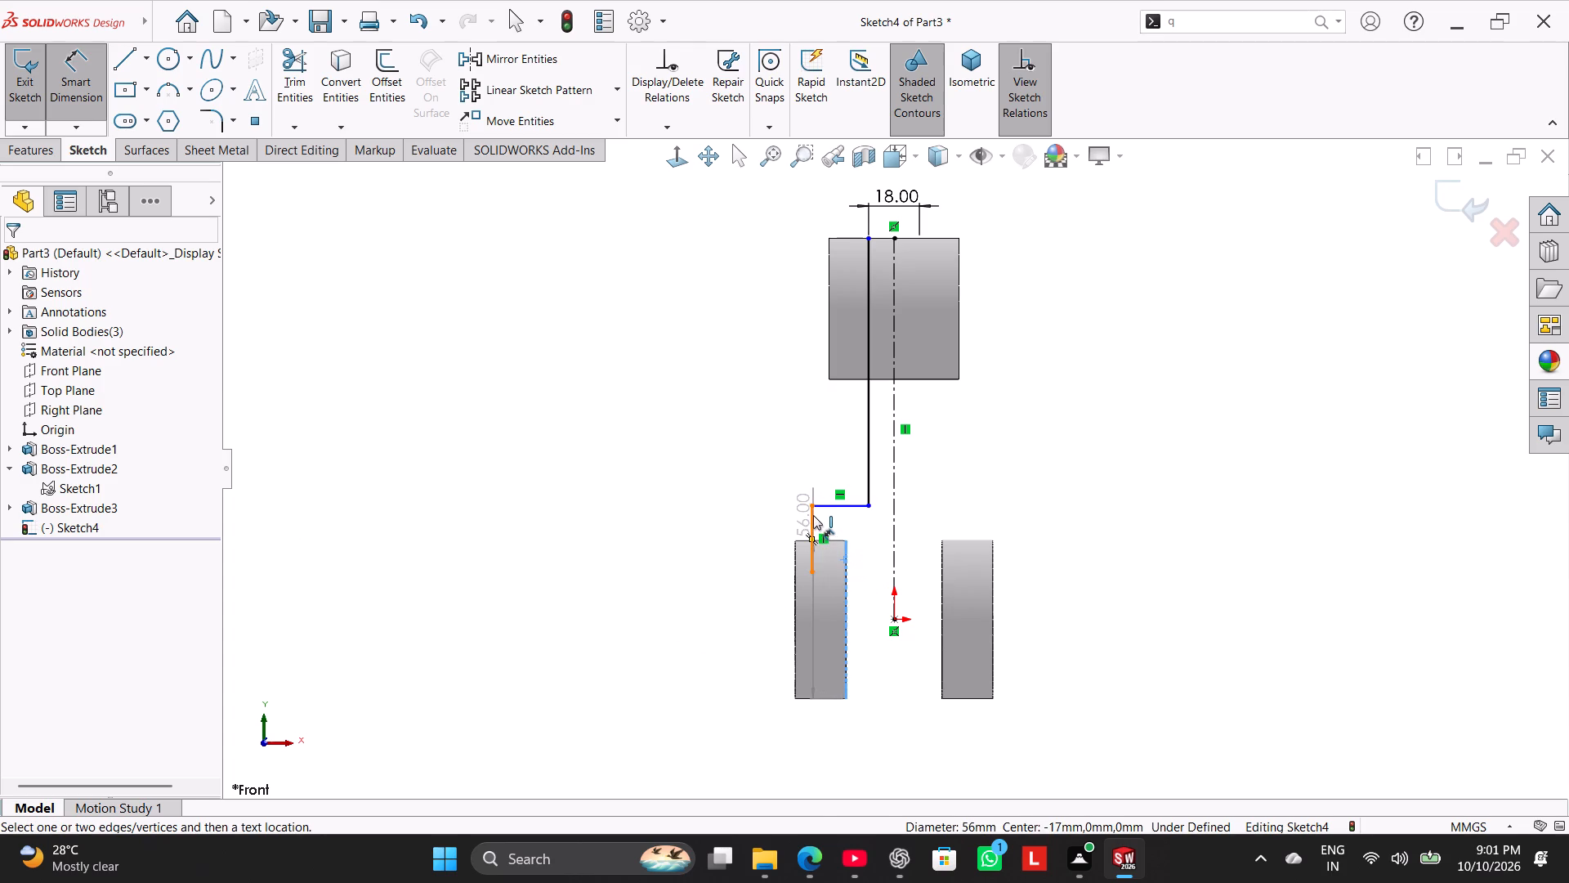
{"action": "left_click", "coordinate": [813, 515]}
{"action": "left_click", "coordinate": [821, 462]}
{"action": "type", "text": "14"}
{"action": "key", "text": "Return"}
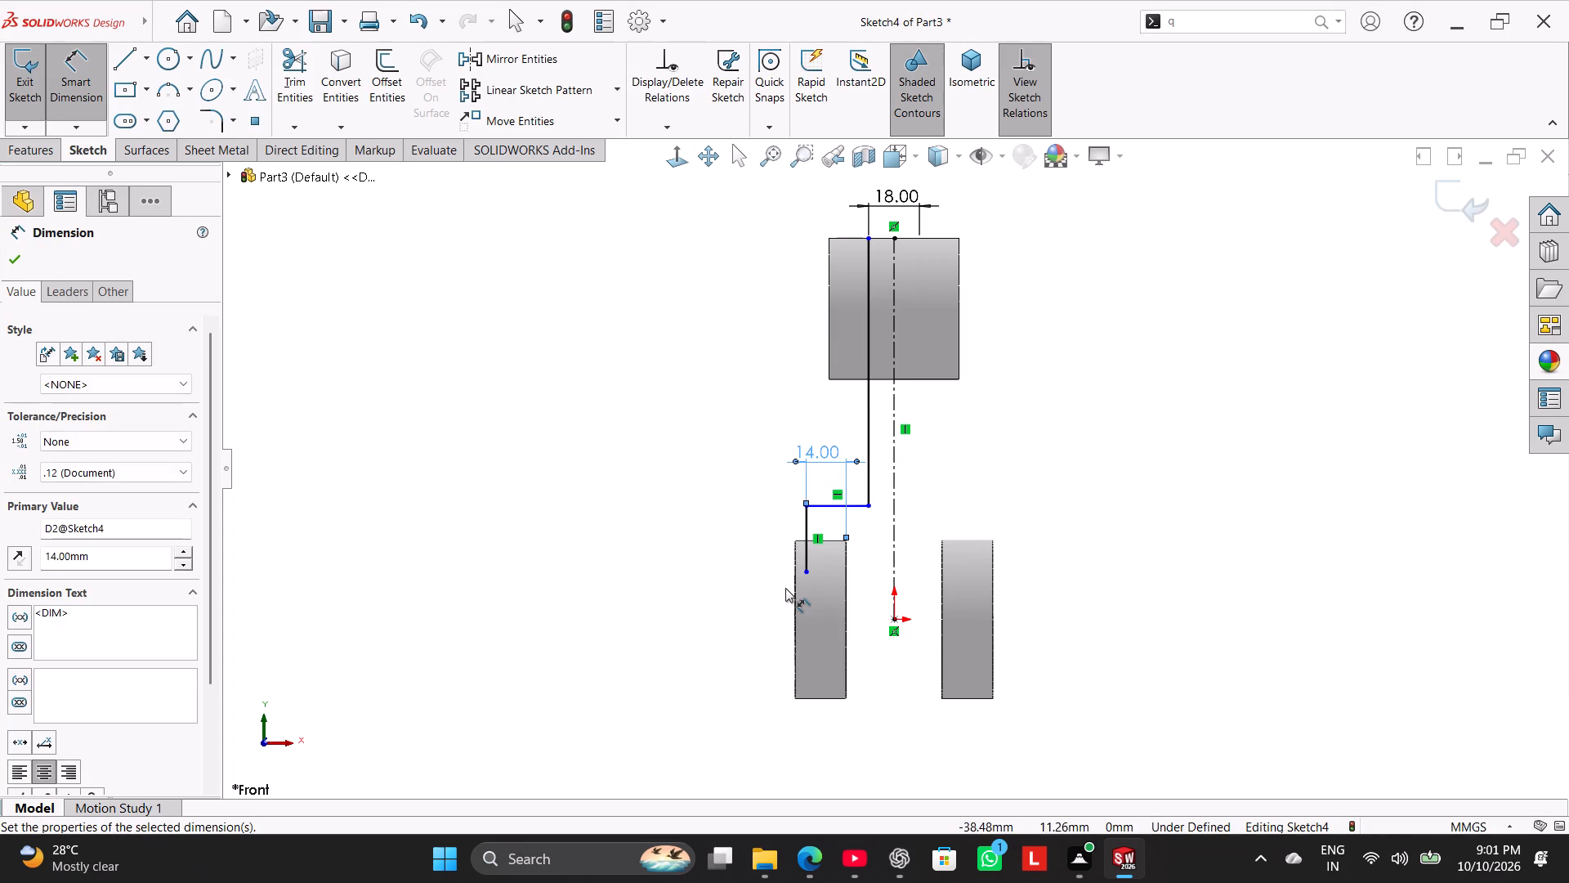
{"action": "left_click", "coordinate": [979, 477]}
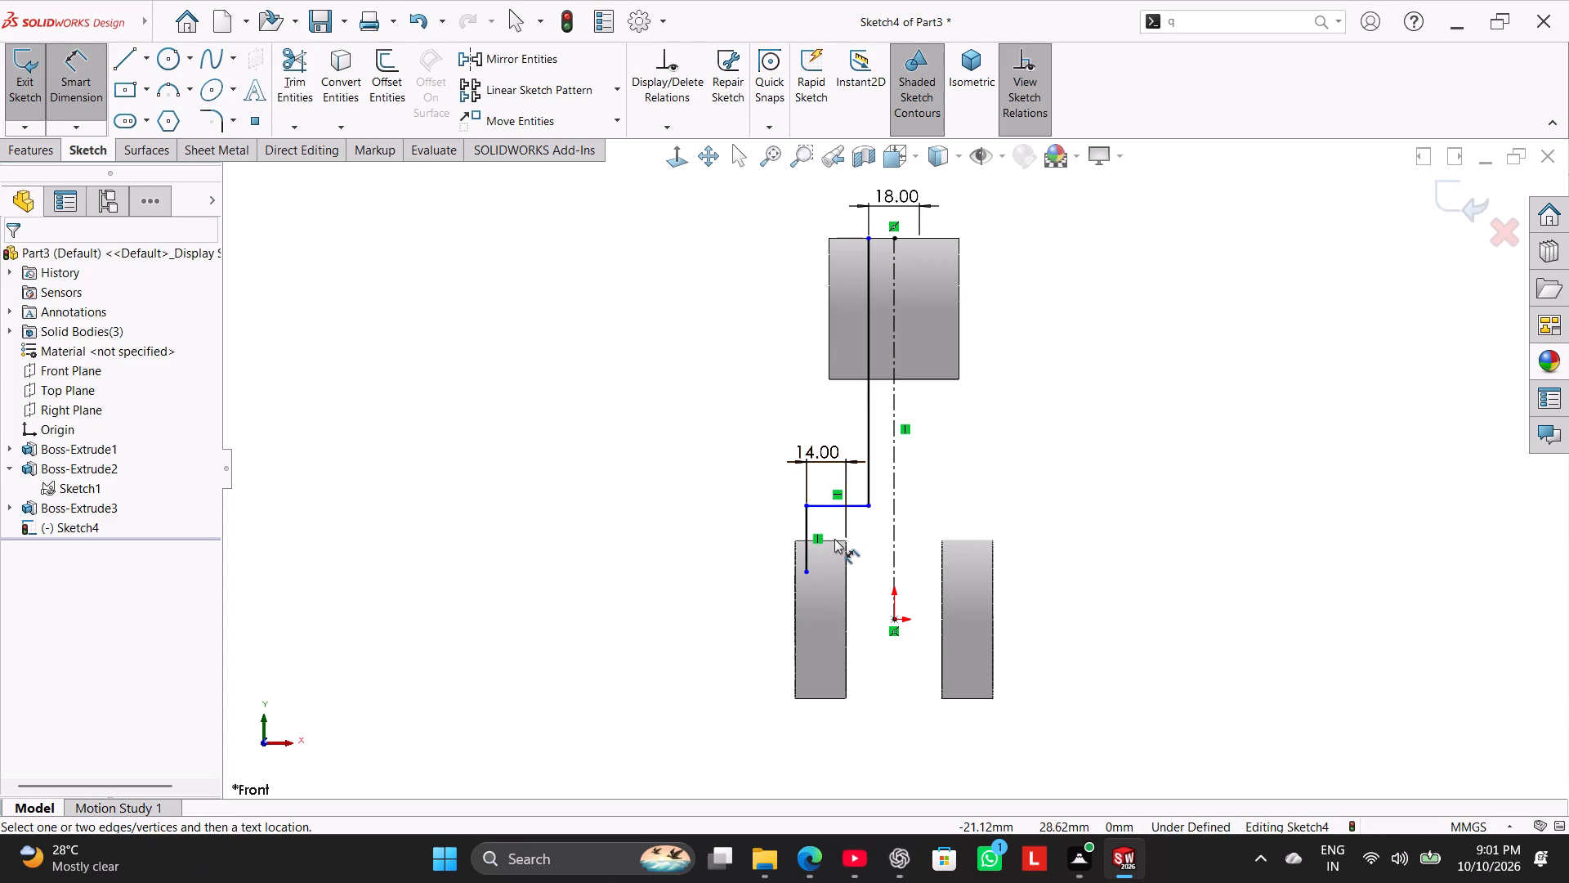
{"action": "right_click", "coordinate": [989, 476]}
{"action": "left_click", "coordinate": [978, 476]}
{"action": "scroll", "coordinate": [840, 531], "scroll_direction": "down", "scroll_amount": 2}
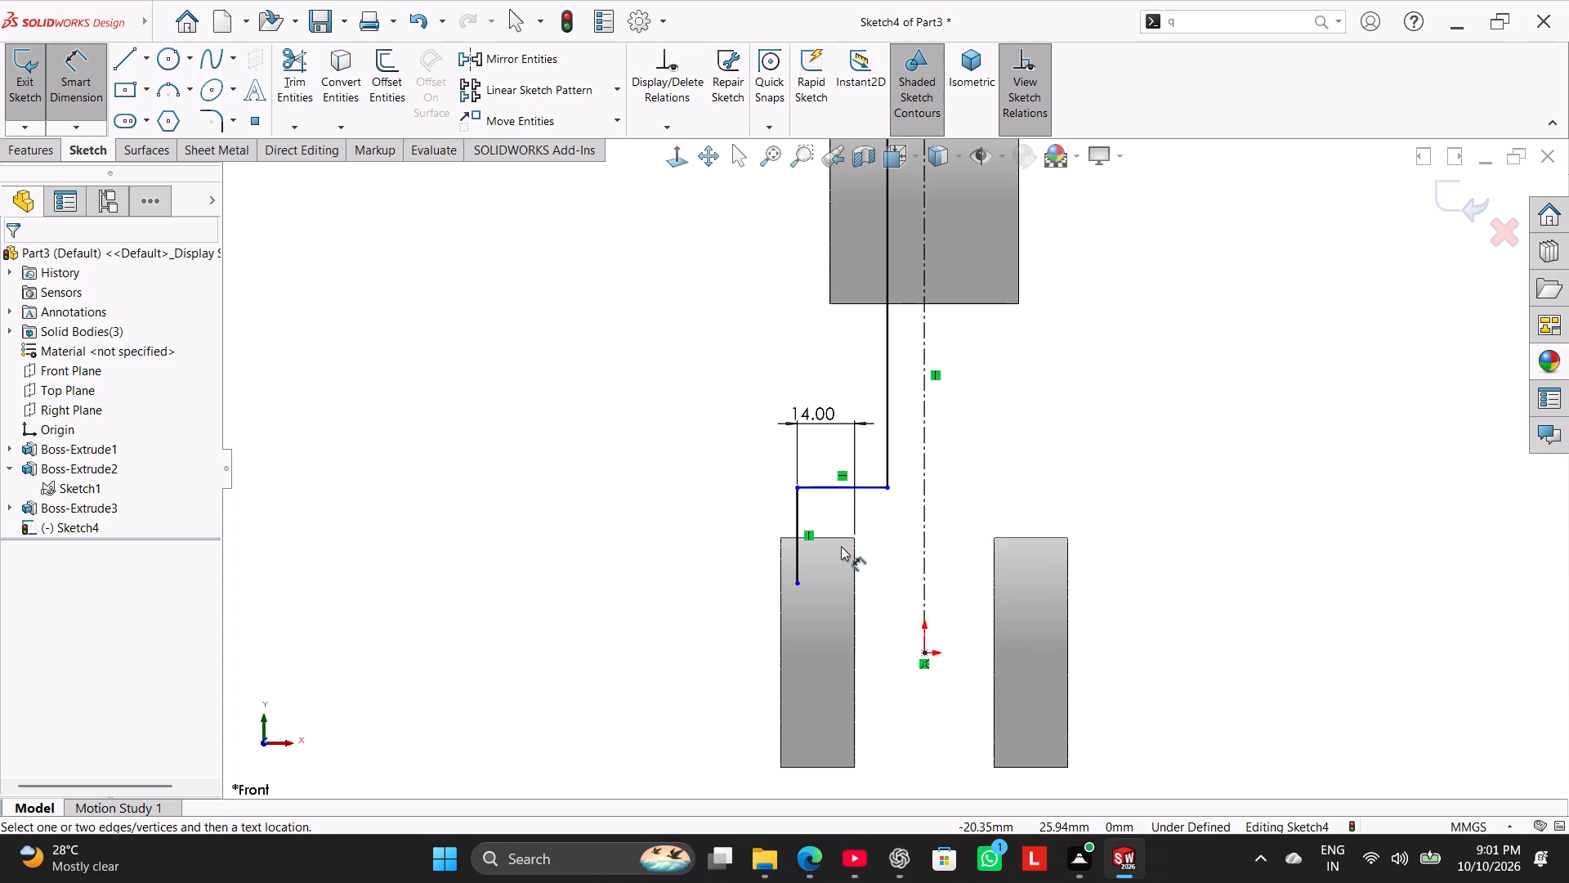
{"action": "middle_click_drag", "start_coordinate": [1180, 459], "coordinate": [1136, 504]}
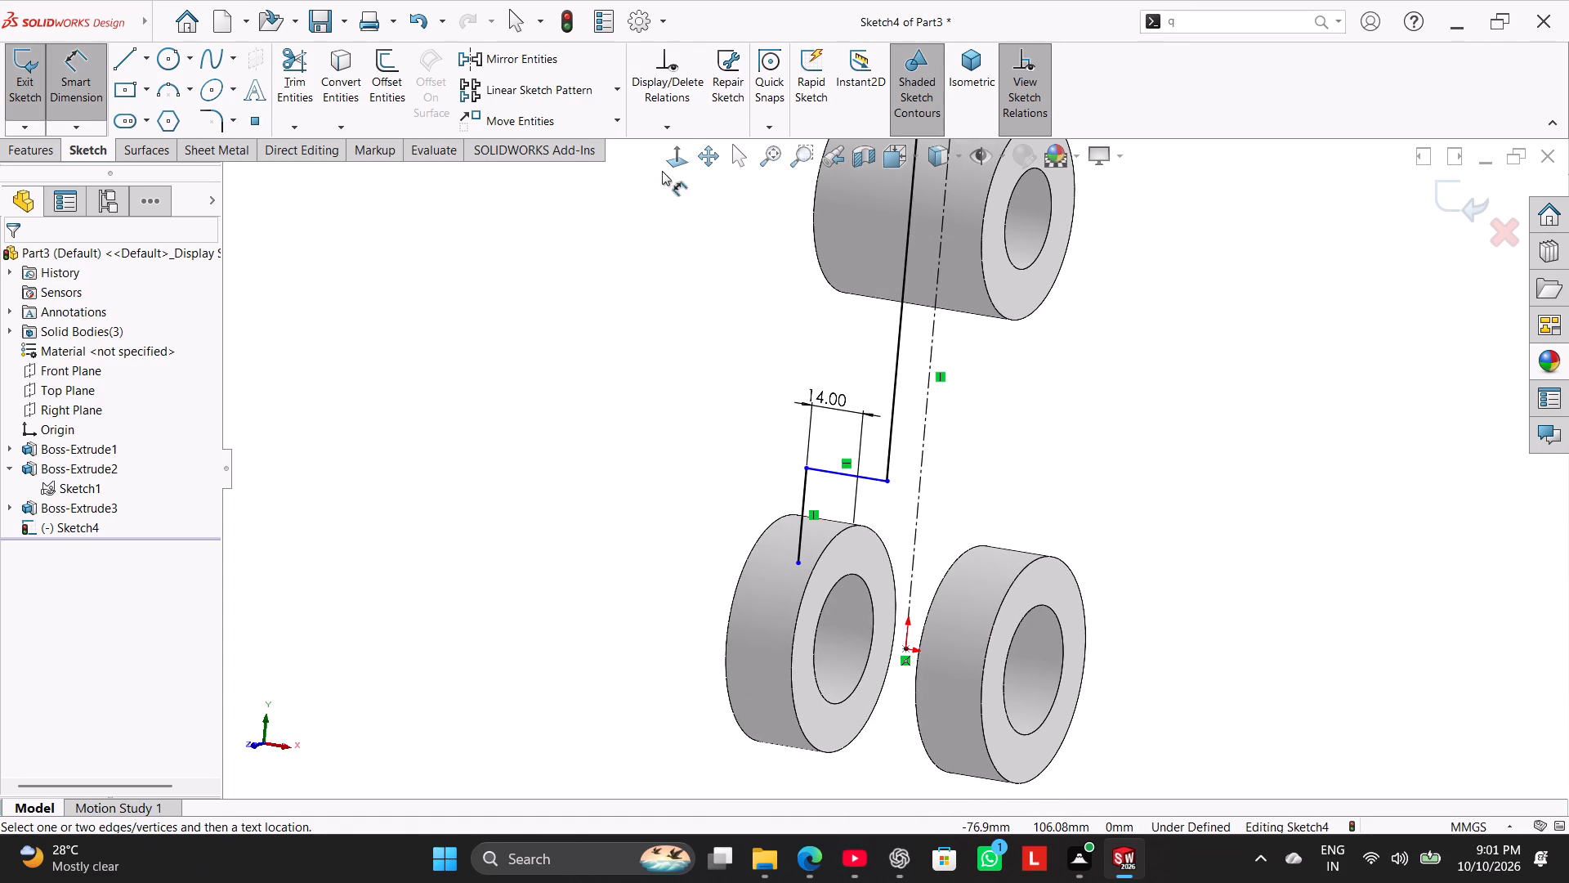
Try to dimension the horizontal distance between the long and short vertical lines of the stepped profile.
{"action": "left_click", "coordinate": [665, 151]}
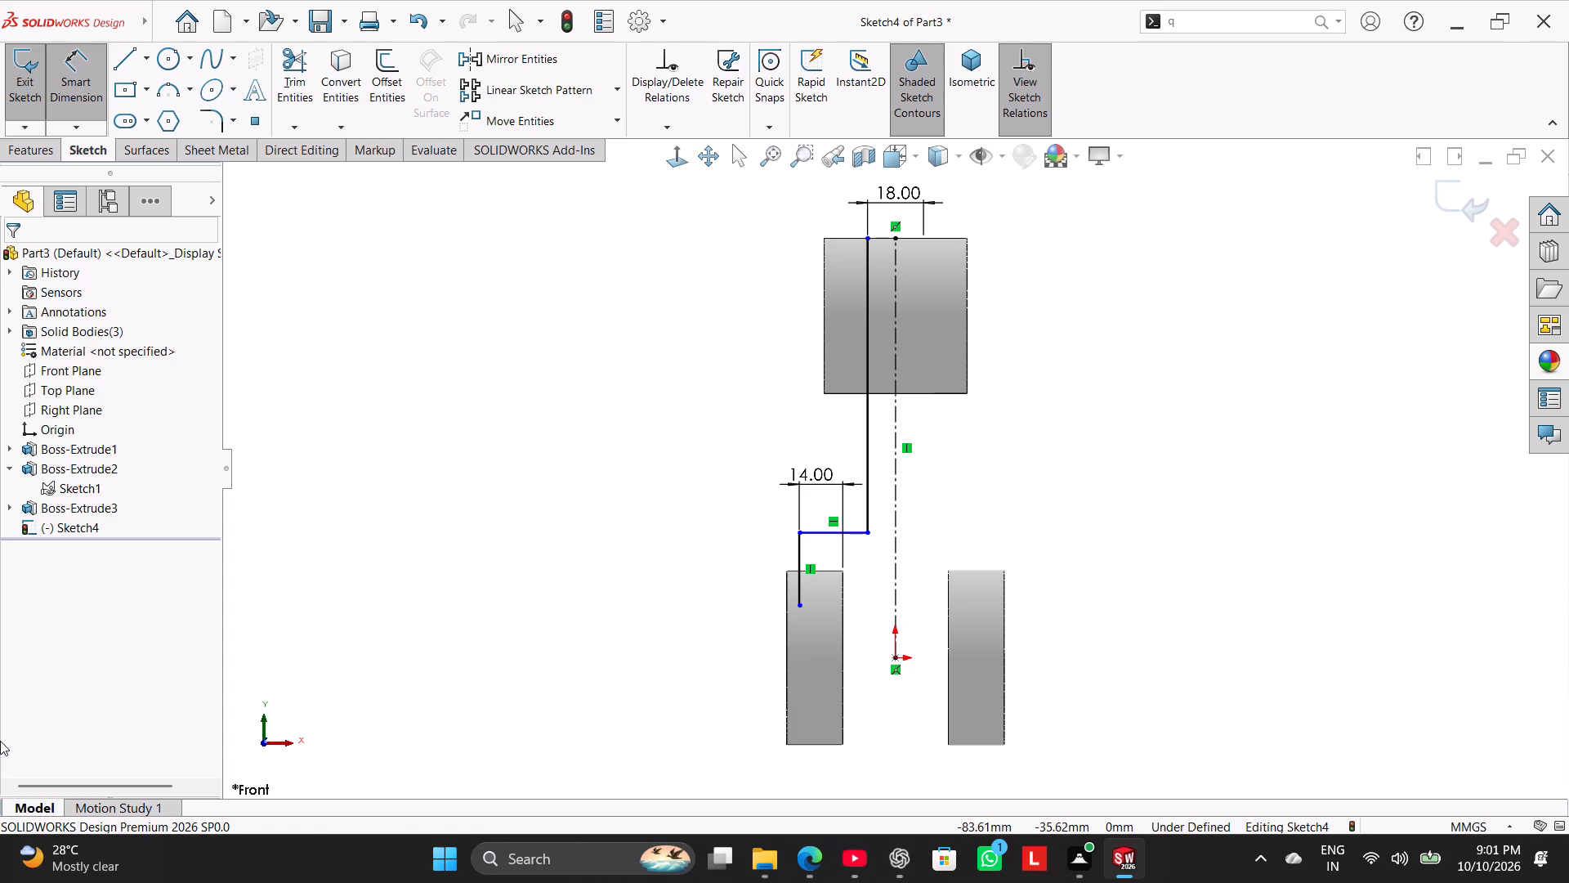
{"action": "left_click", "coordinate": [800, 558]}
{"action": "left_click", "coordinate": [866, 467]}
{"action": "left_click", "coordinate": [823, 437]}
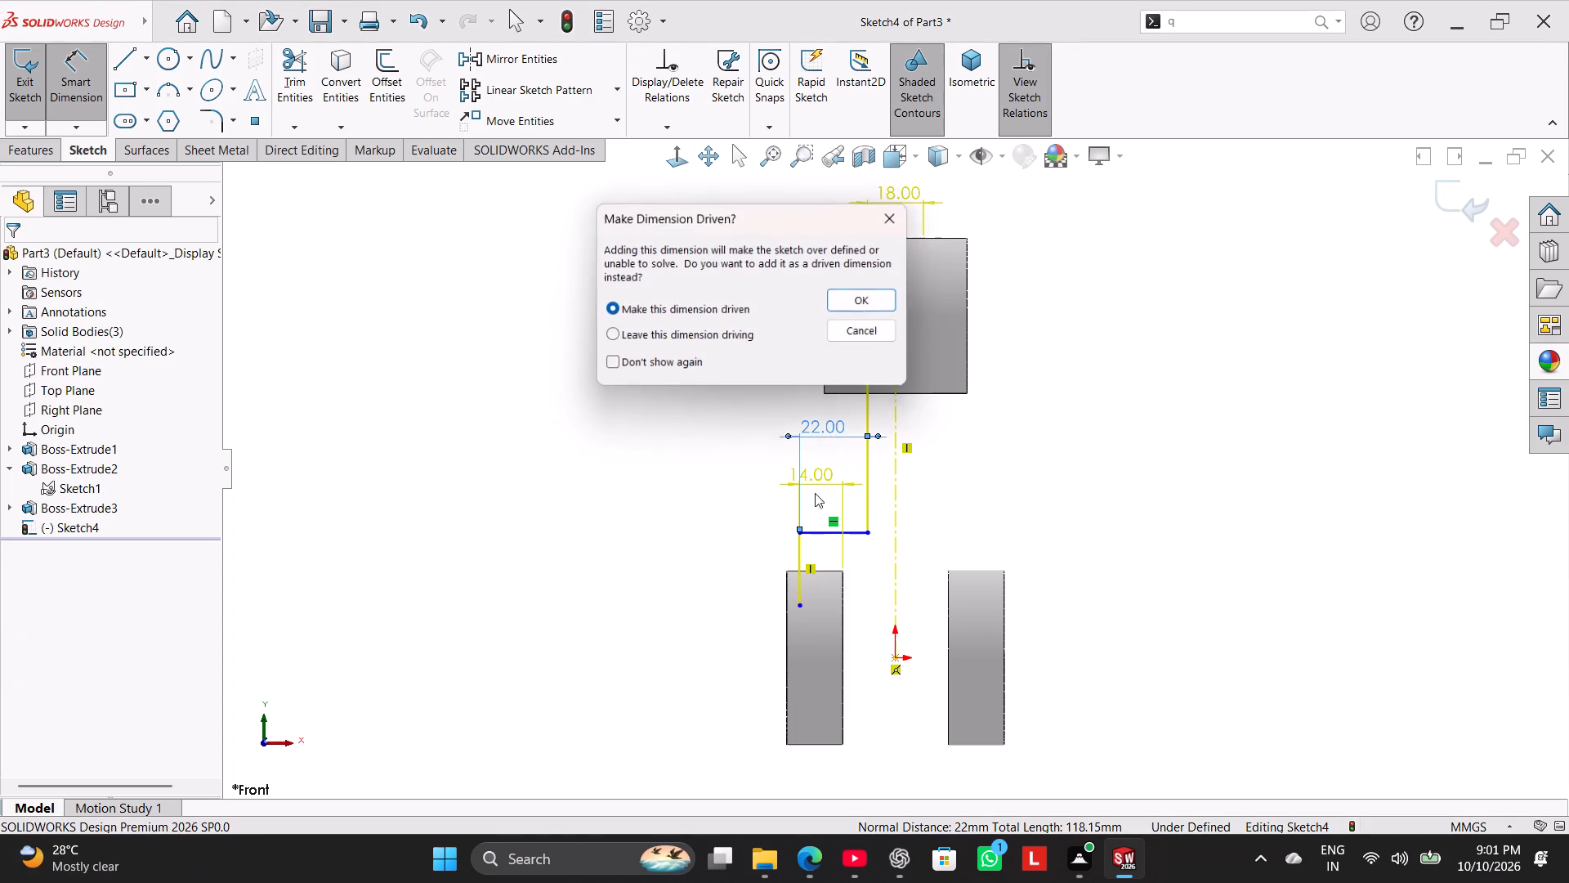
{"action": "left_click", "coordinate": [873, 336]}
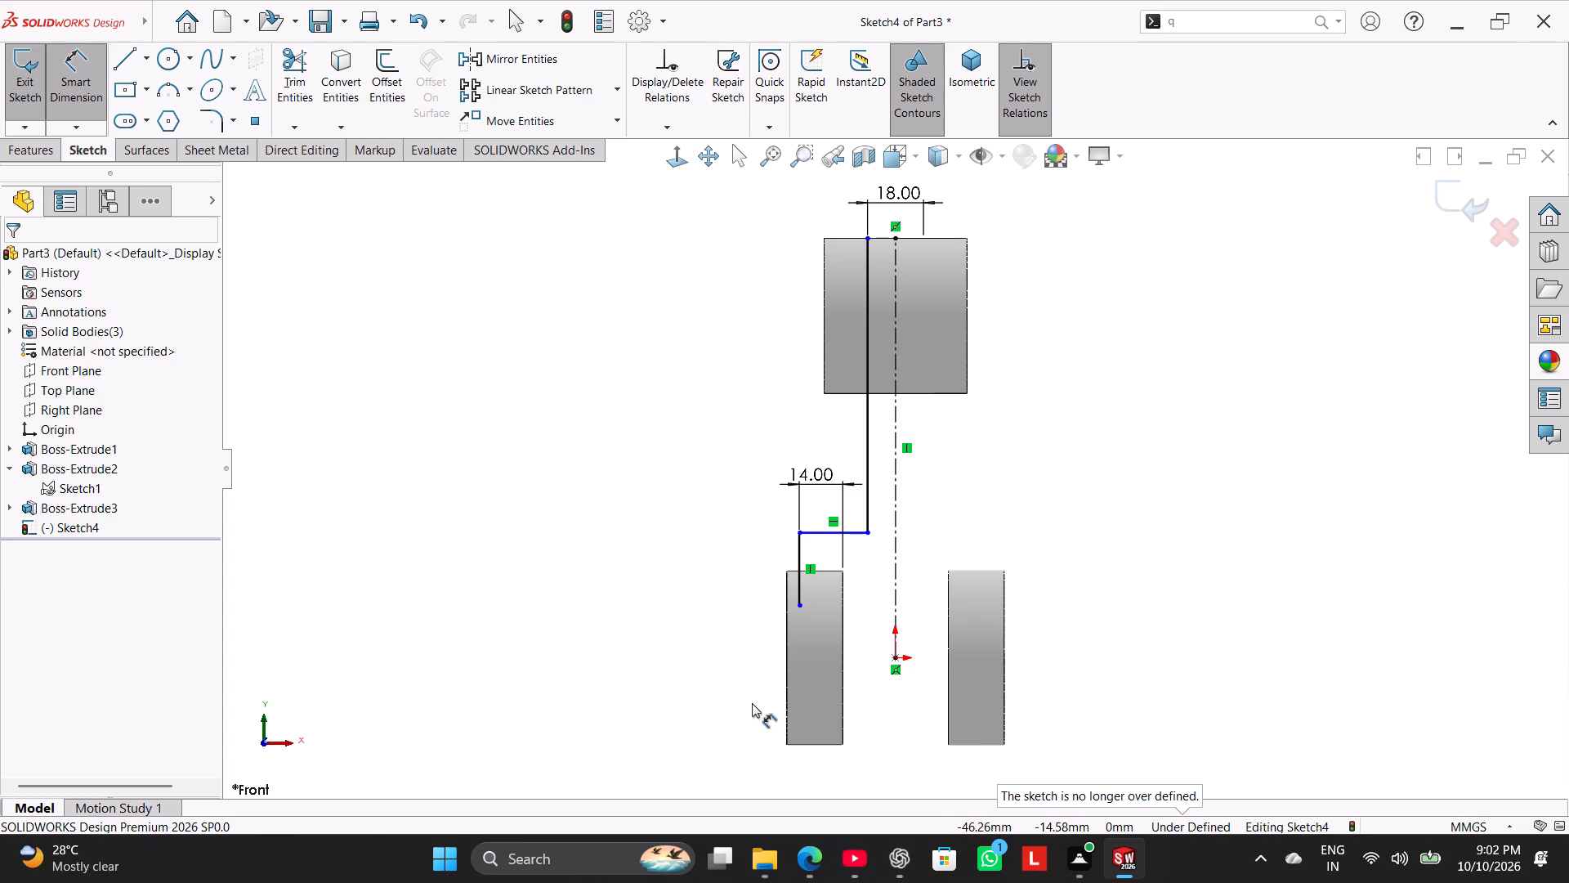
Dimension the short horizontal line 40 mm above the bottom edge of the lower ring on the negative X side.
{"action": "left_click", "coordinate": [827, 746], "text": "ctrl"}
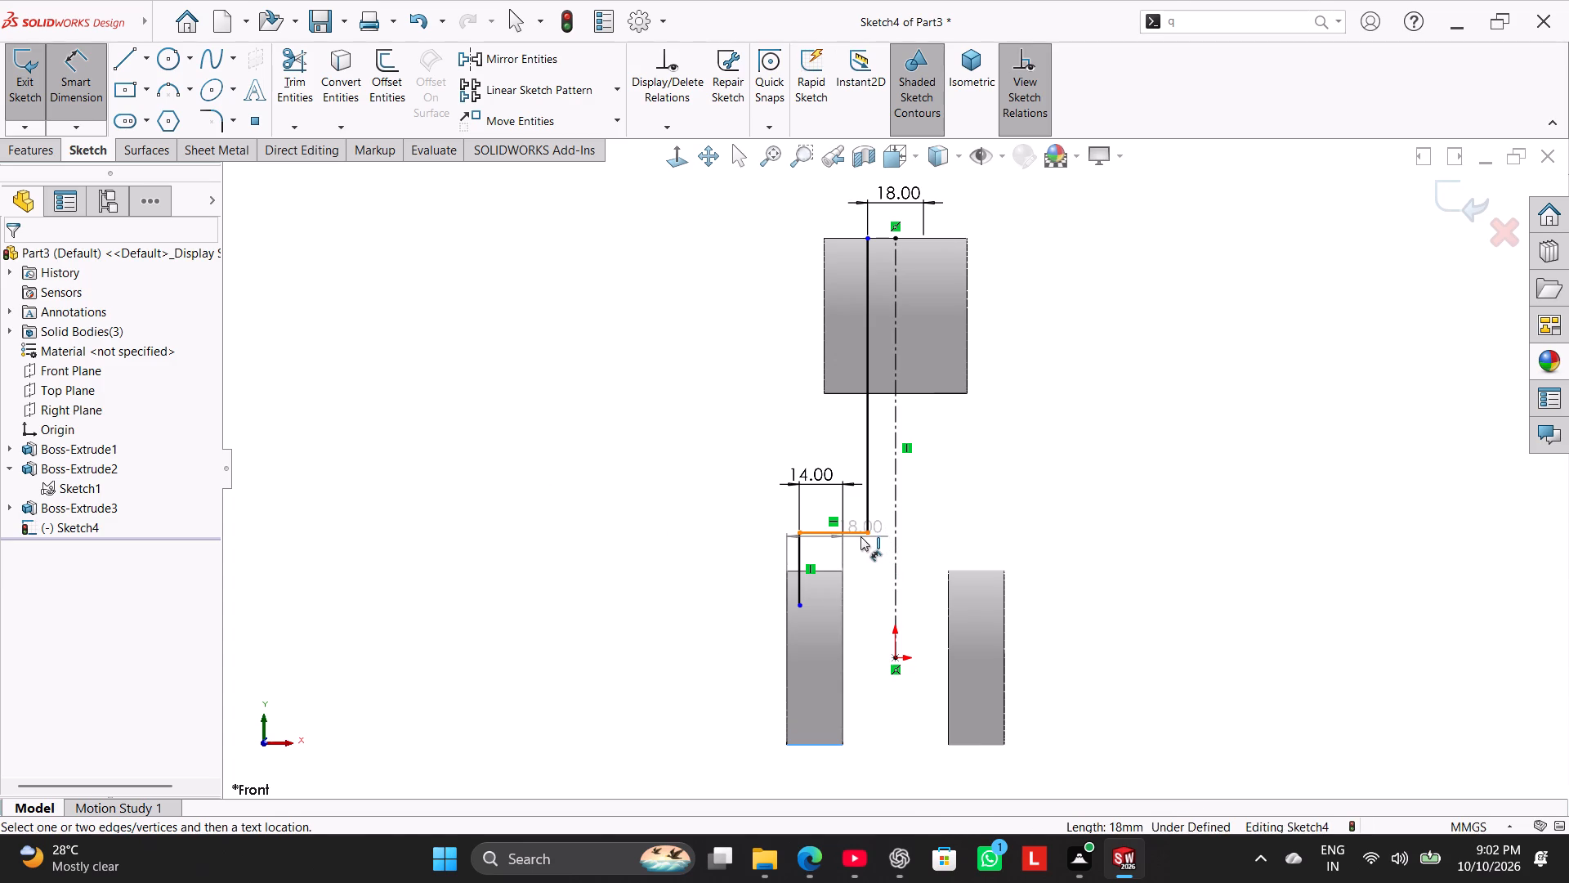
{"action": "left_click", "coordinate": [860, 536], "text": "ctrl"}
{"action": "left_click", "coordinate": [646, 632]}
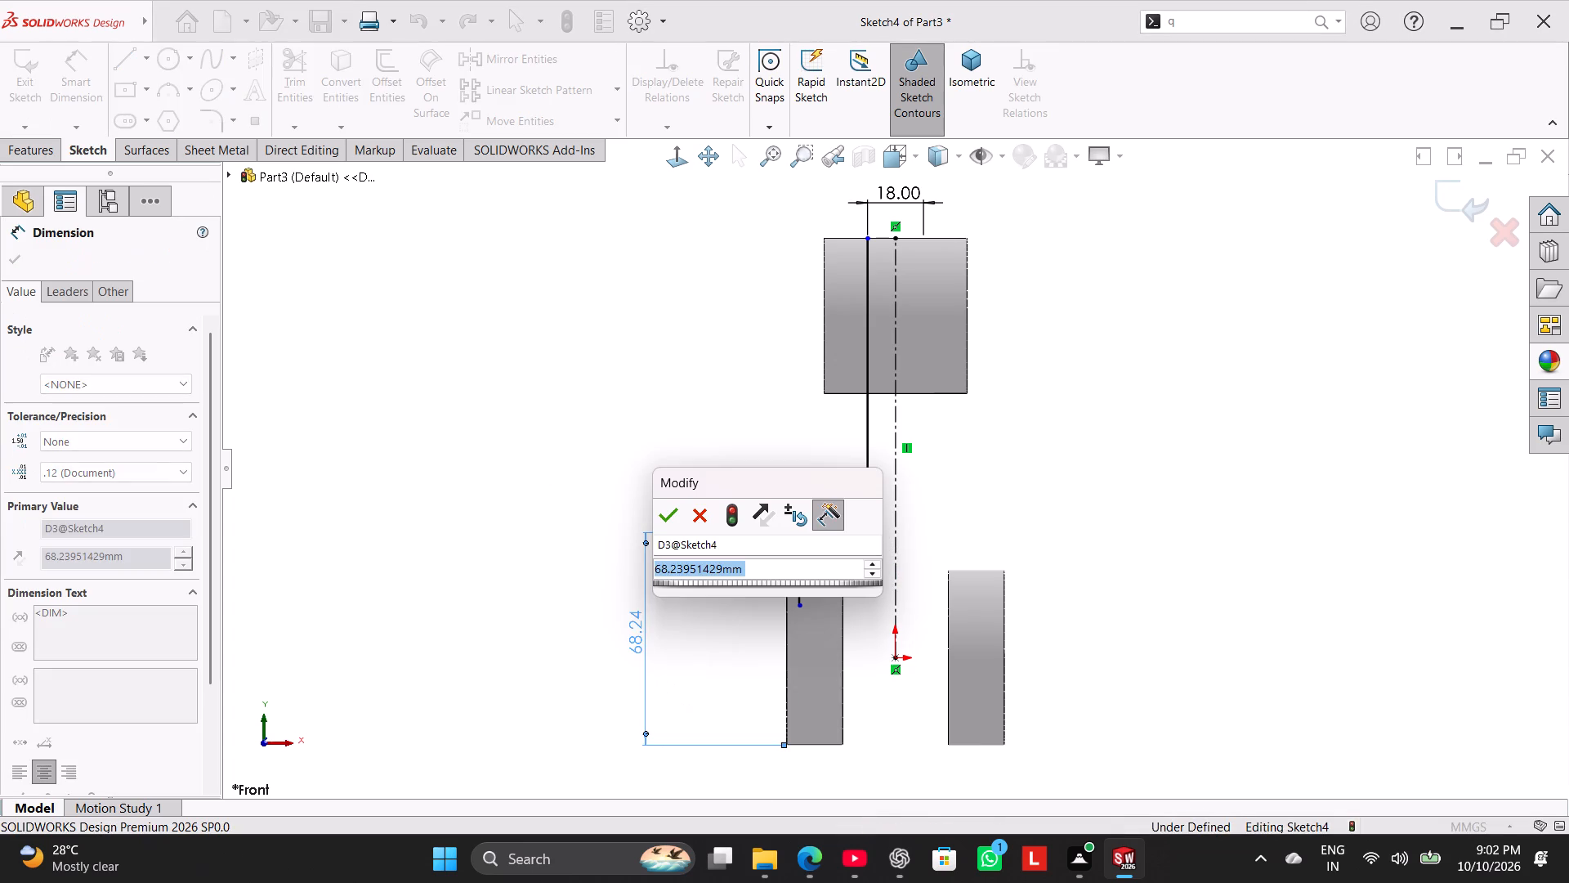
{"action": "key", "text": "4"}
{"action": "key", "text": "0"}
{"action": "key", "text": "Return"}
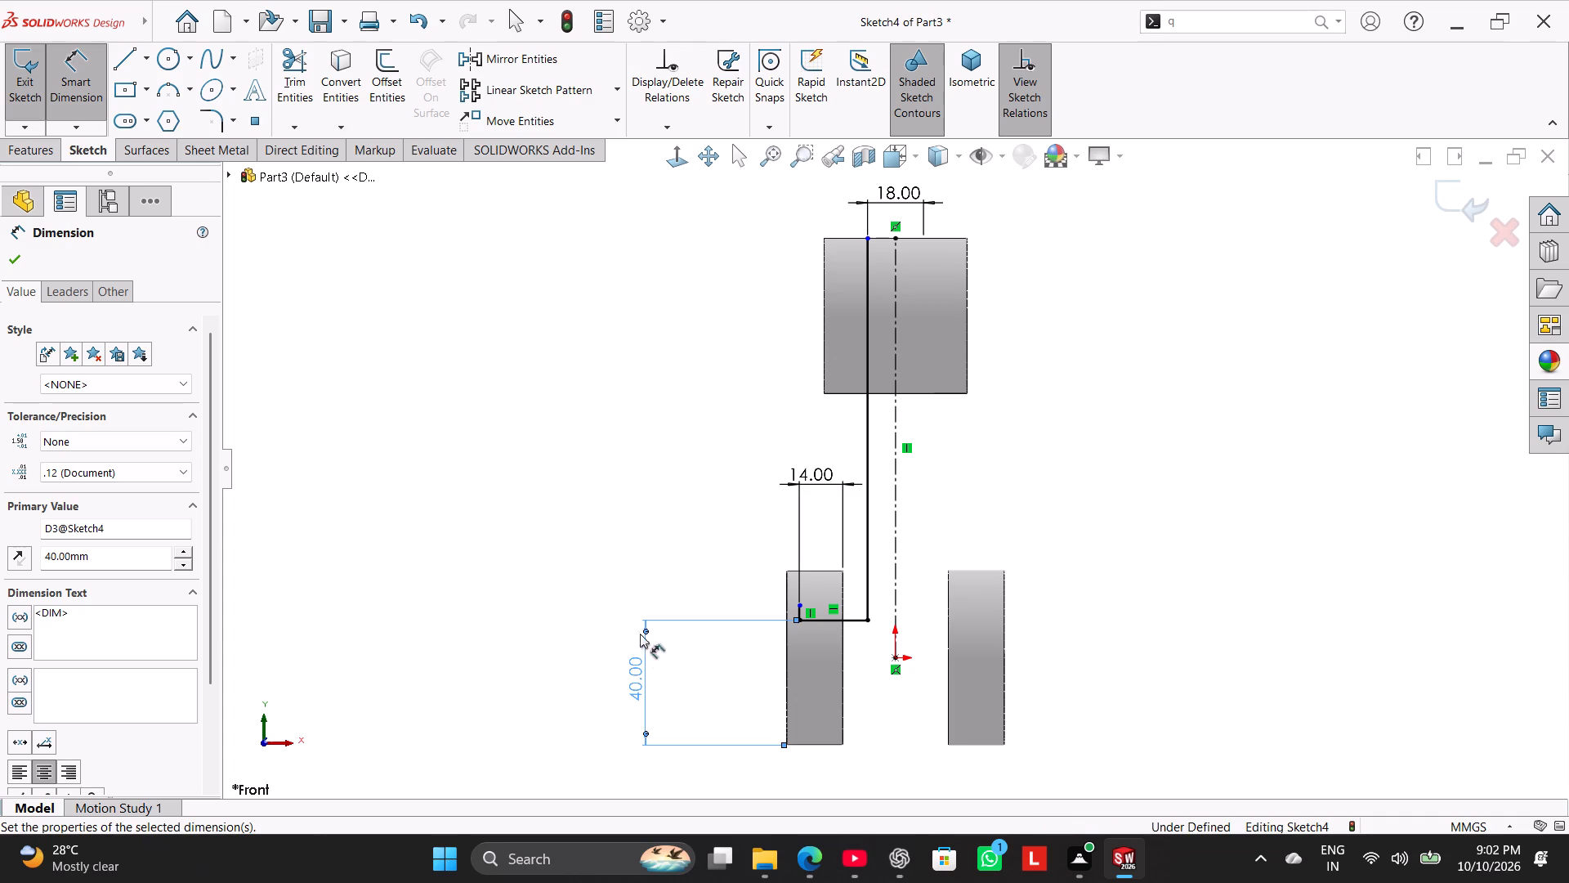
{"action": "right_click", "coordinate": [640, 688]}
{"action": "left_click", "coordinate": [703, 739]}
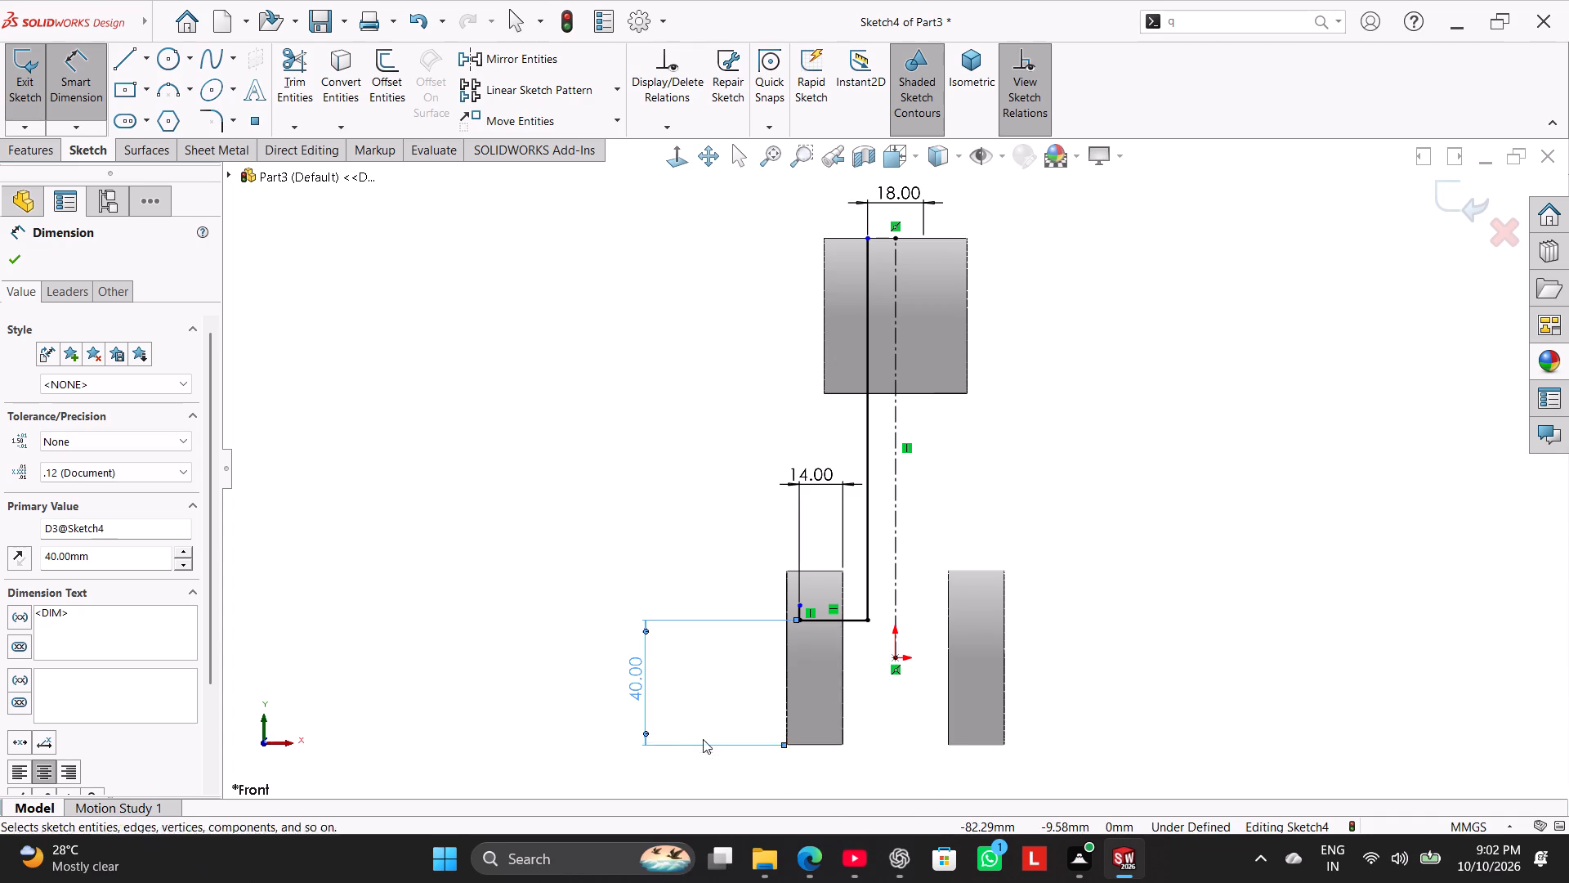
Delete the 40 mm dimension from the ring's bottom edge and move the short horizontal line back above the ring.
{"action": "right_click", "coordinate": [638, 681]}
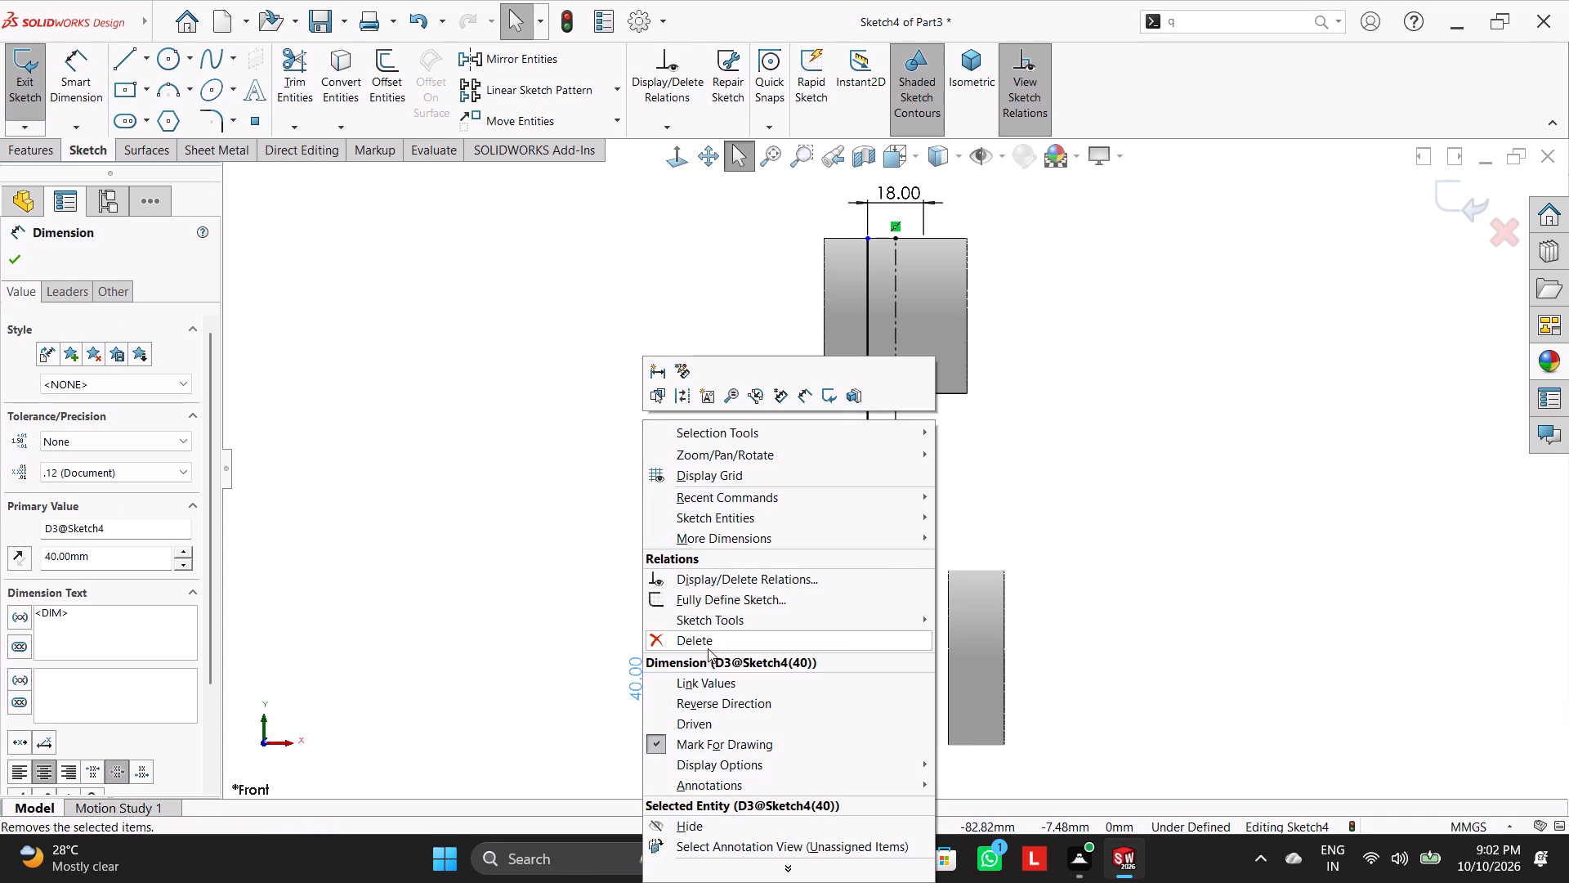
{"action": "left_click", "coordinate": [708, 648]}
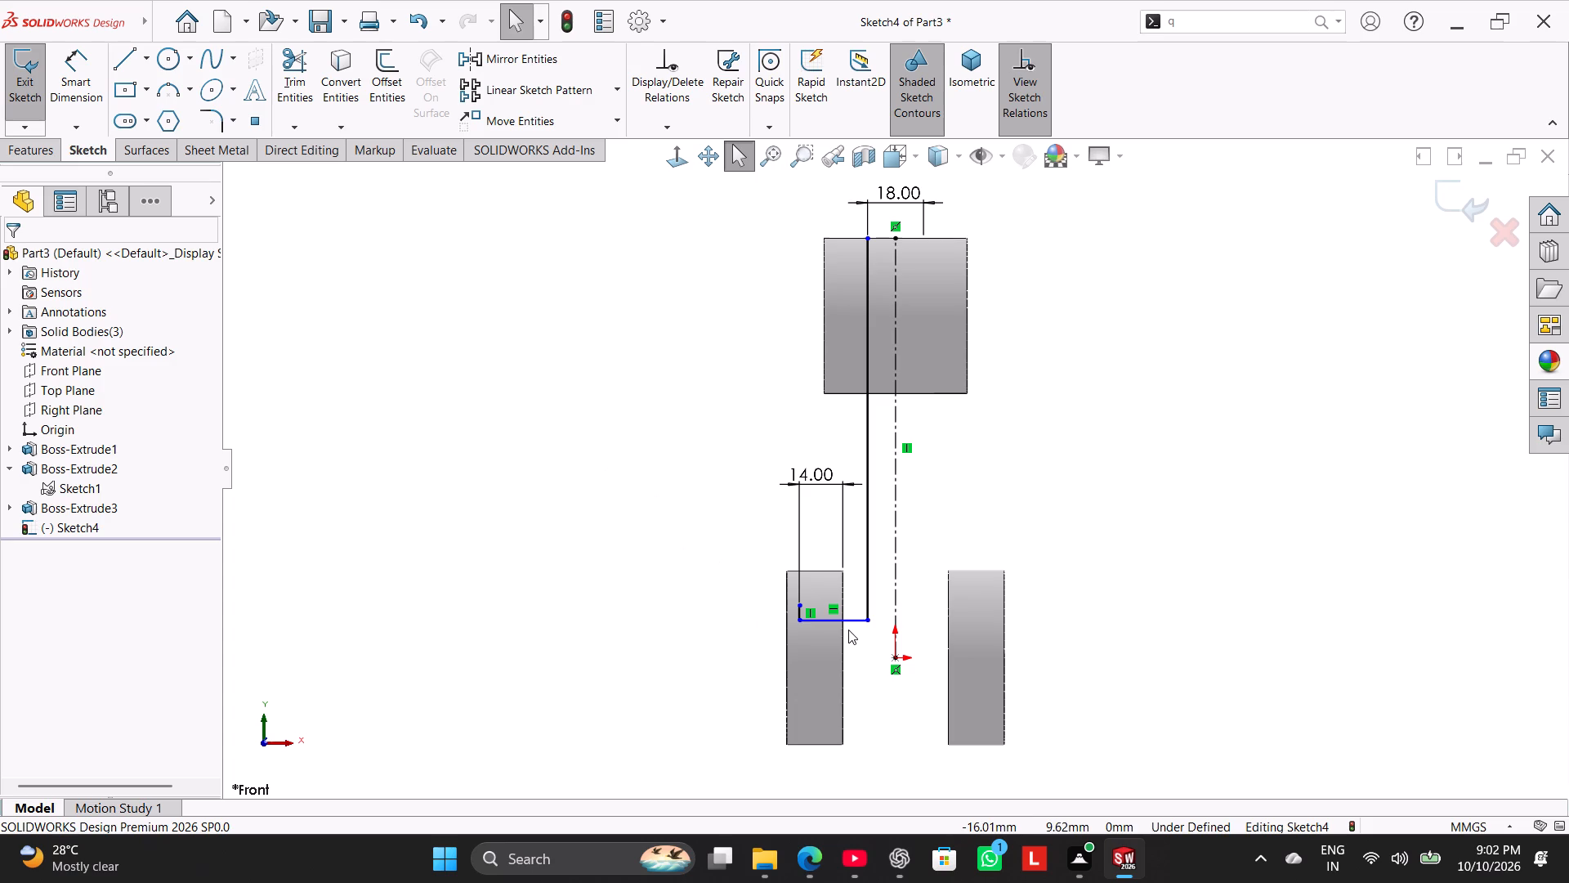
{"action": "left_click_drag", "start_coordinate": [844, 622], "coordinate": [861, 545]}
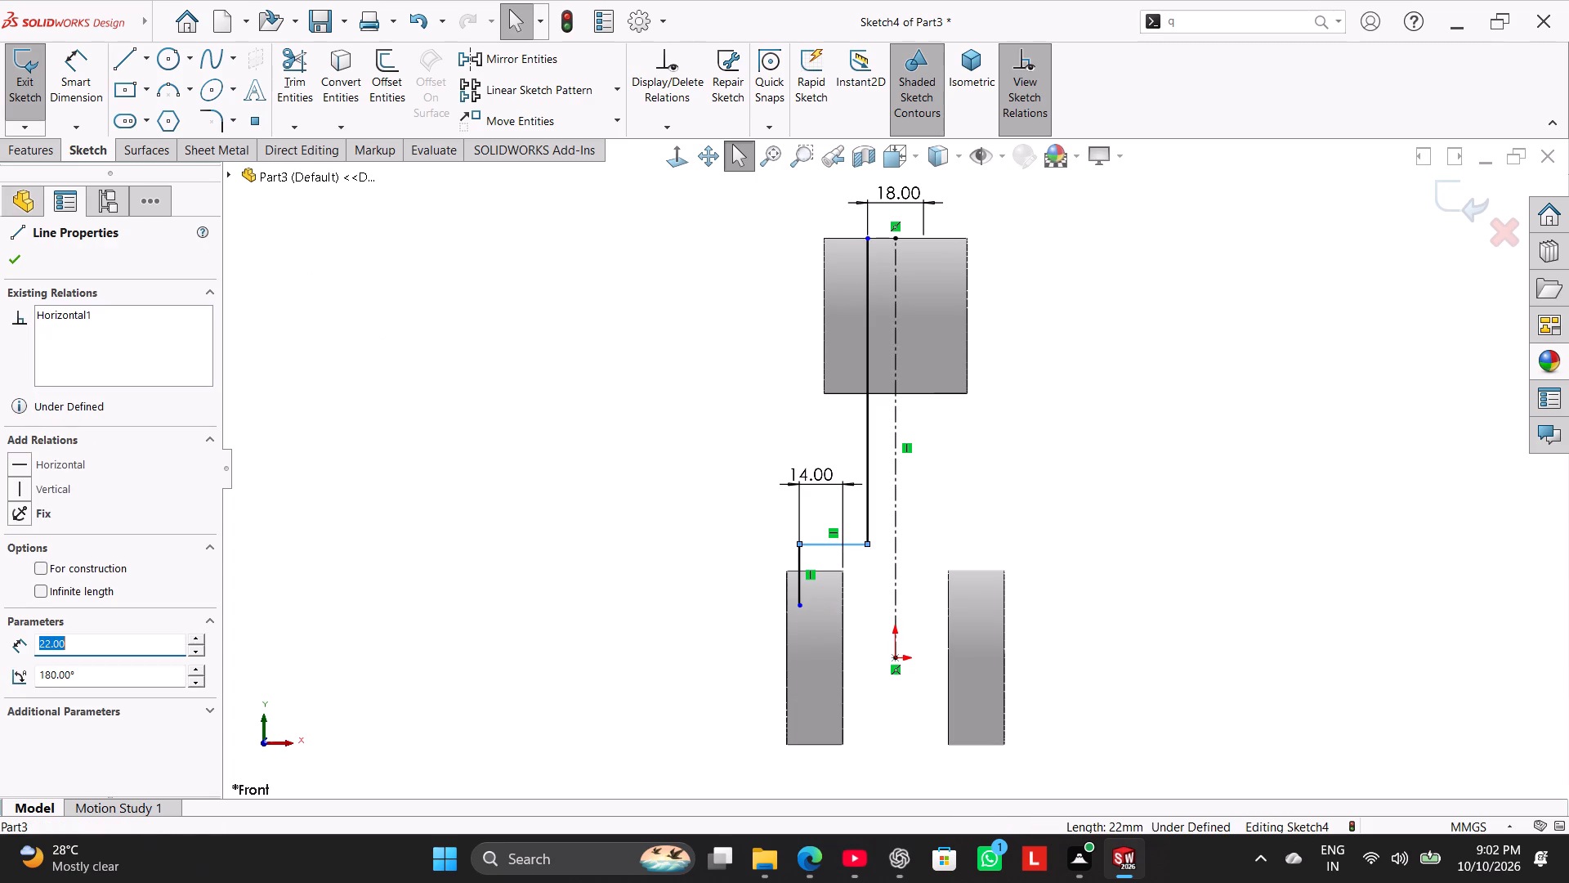
Dimension the short horizontal line 40 mm above the origin.
{"action": "left_click", "coordinate": [70, 62]}
{"action": "left_click", "coordinate": [894, 657]}
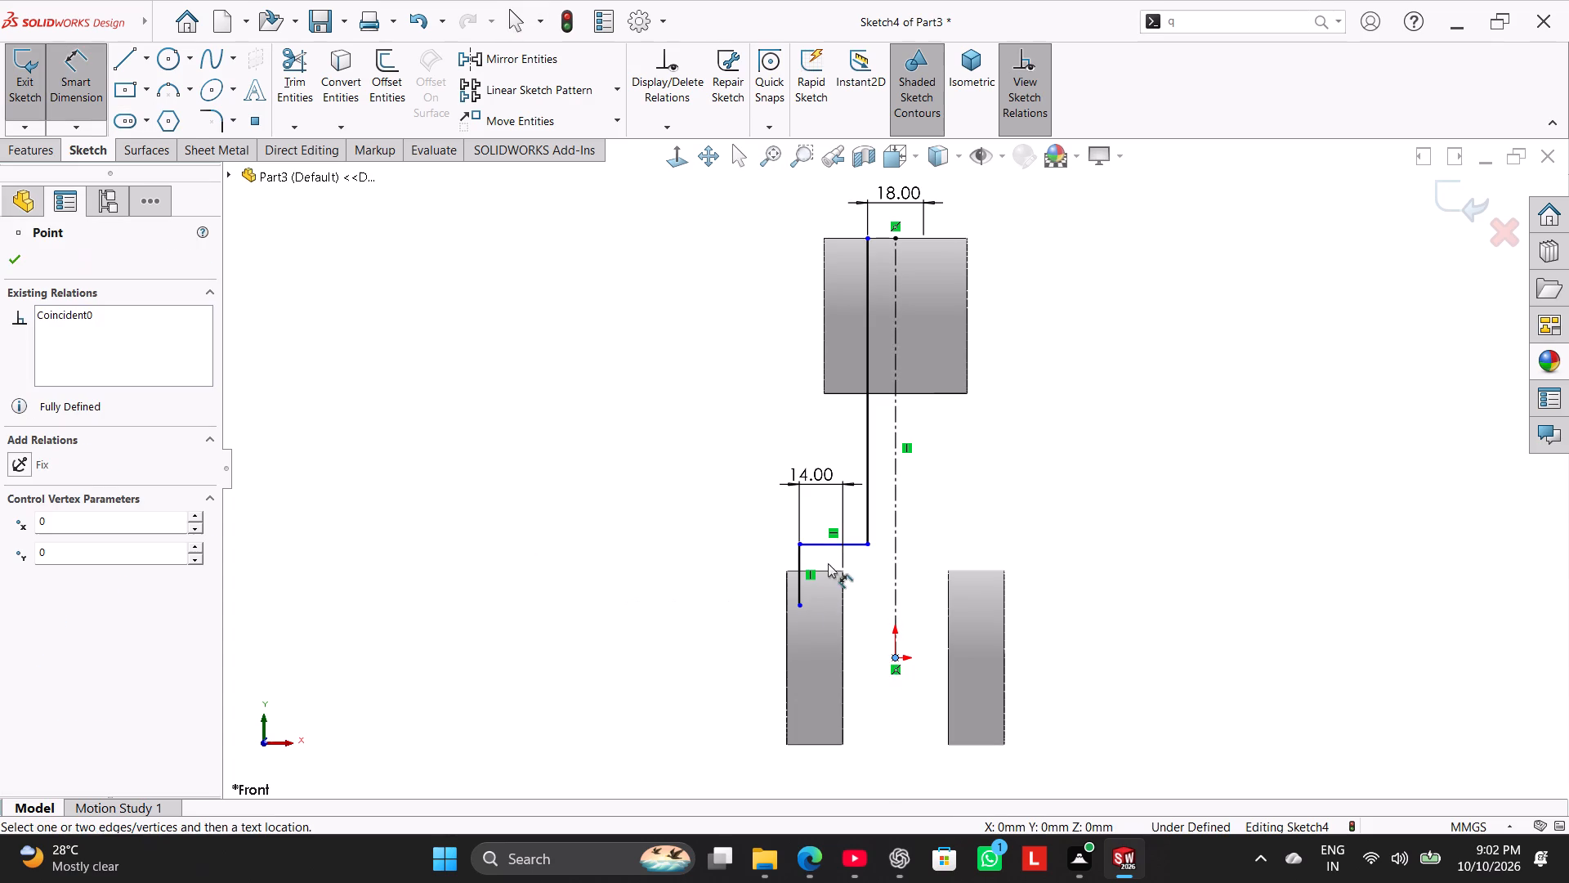
{"action": "left_click", "coordinate": [832, 546]}
{"action": "left_click", "coordinate": [714, 619]}
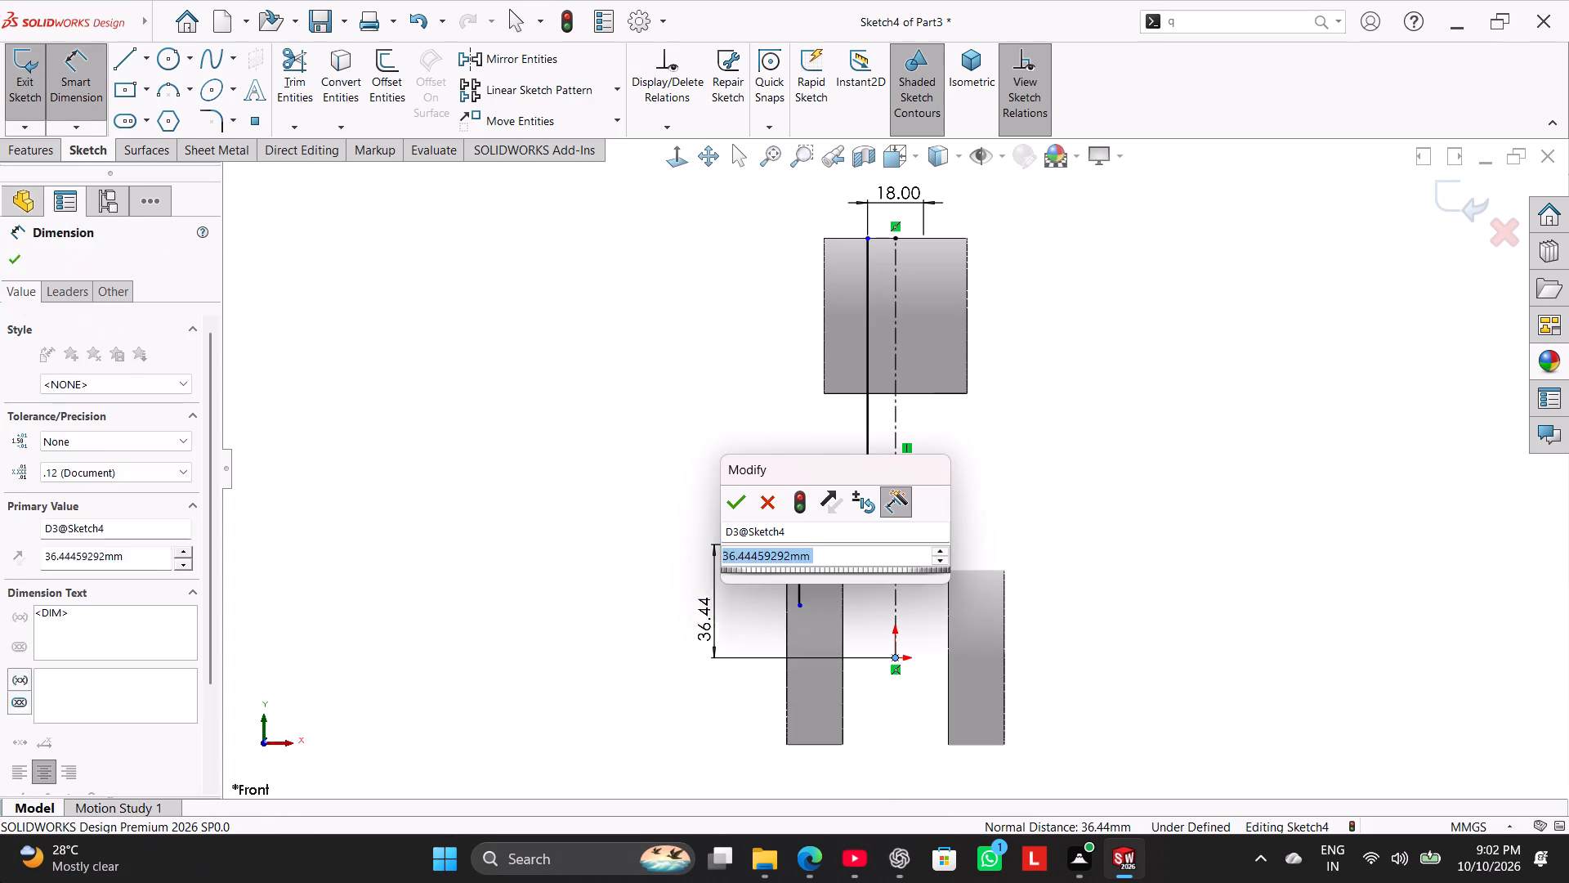
{"action": "type", "text": "40"}
{"action": "key", "text": "Return"}
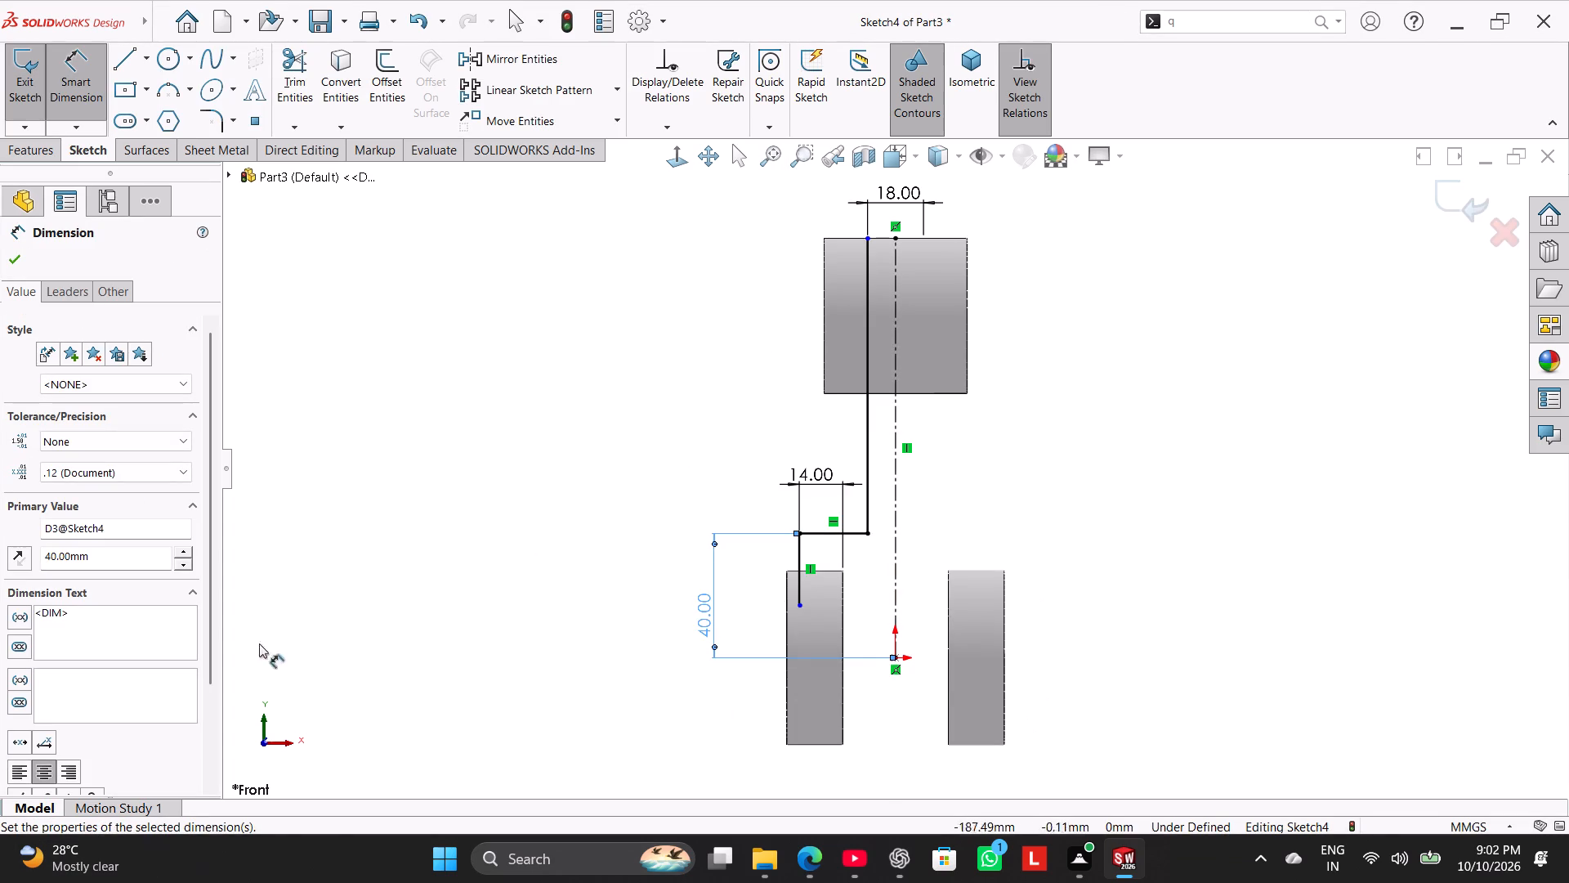
{"action": "right_click", "coordinate": [321, 491]}
{"action": "left_click", "coordinate": [392, 544]}
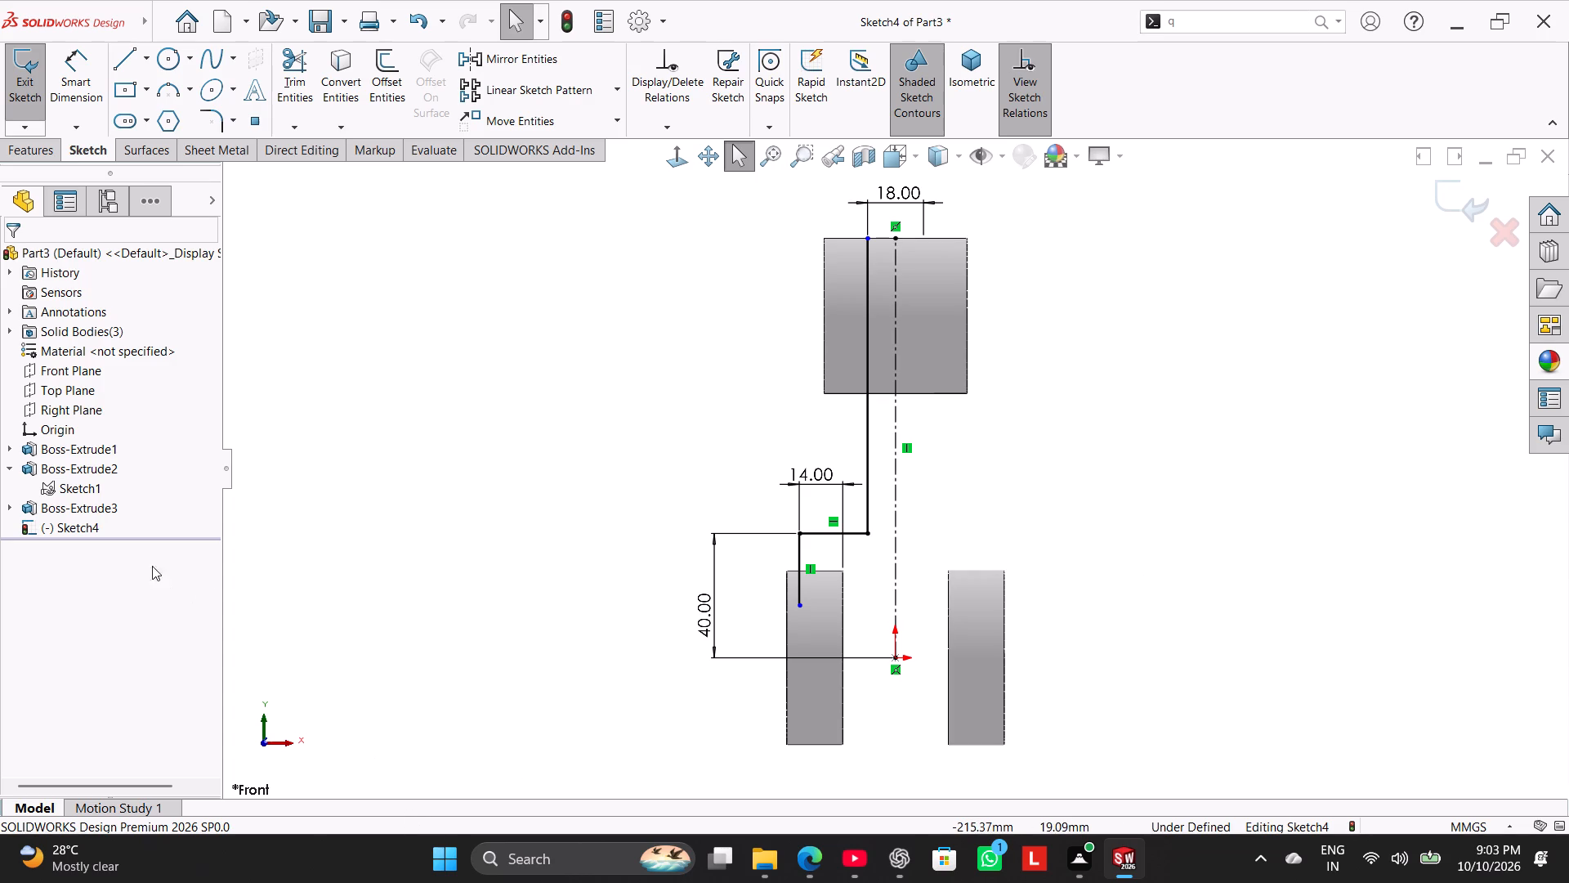
Sketch a roughly horizontal line about 14 mm from the chain's lower end to the ring's inner face, continuing 12 mm vertically to its top corner.
{"action": "left_click", "coordinate": [129, 58]}
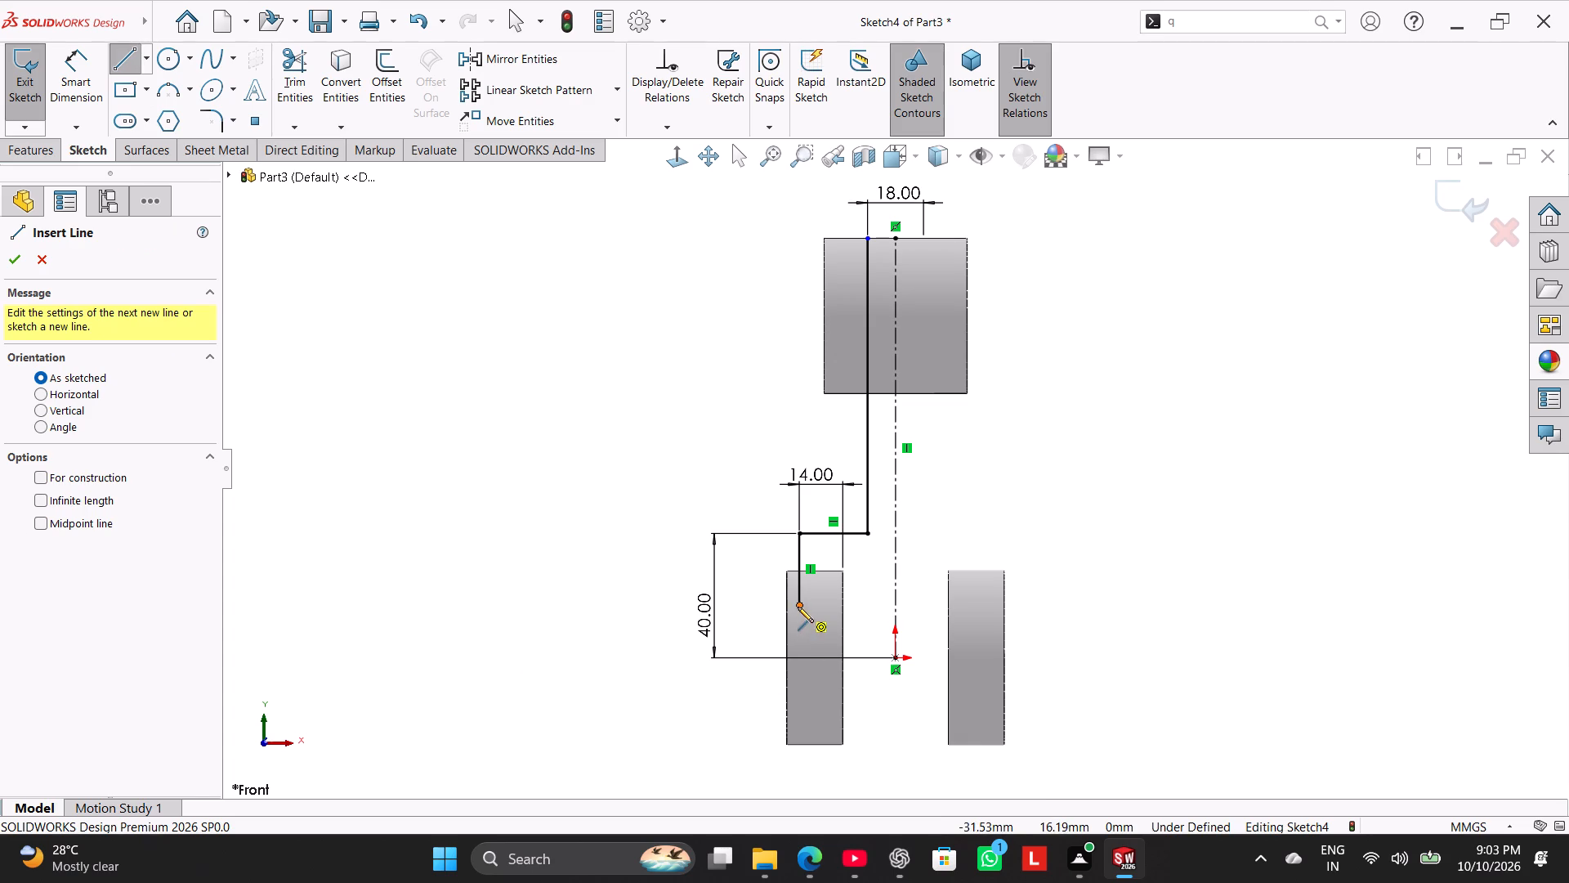
{"action": "left_click", "coordinate": [798, 607]}
{"action": "left_click", "coordinate": [844, 608]}
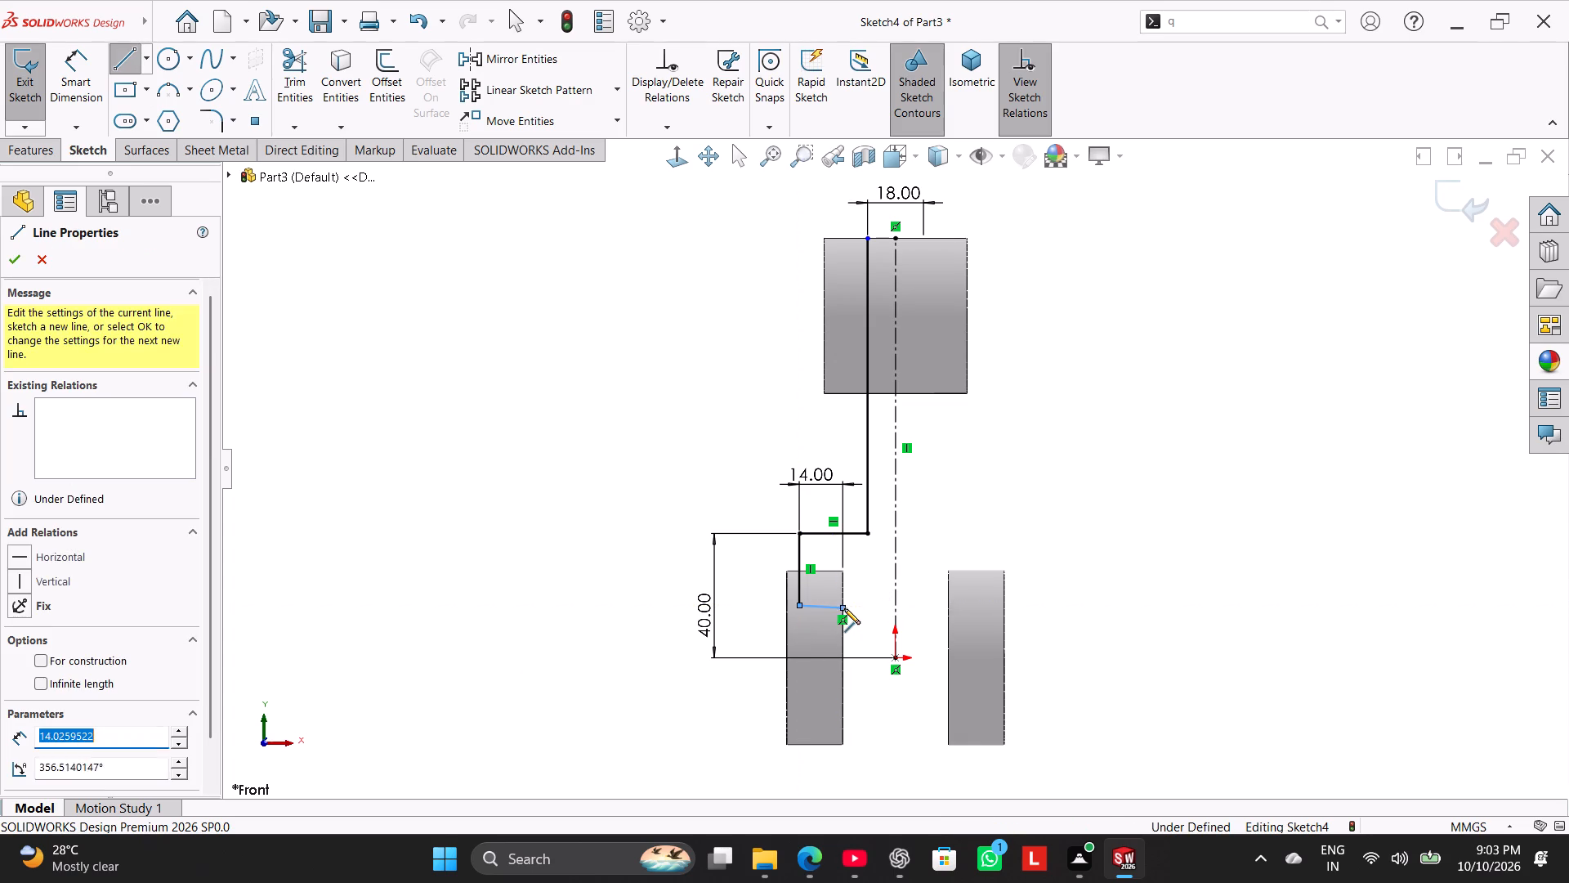
{"action": "left_click", "coordinate": [843, 571]}
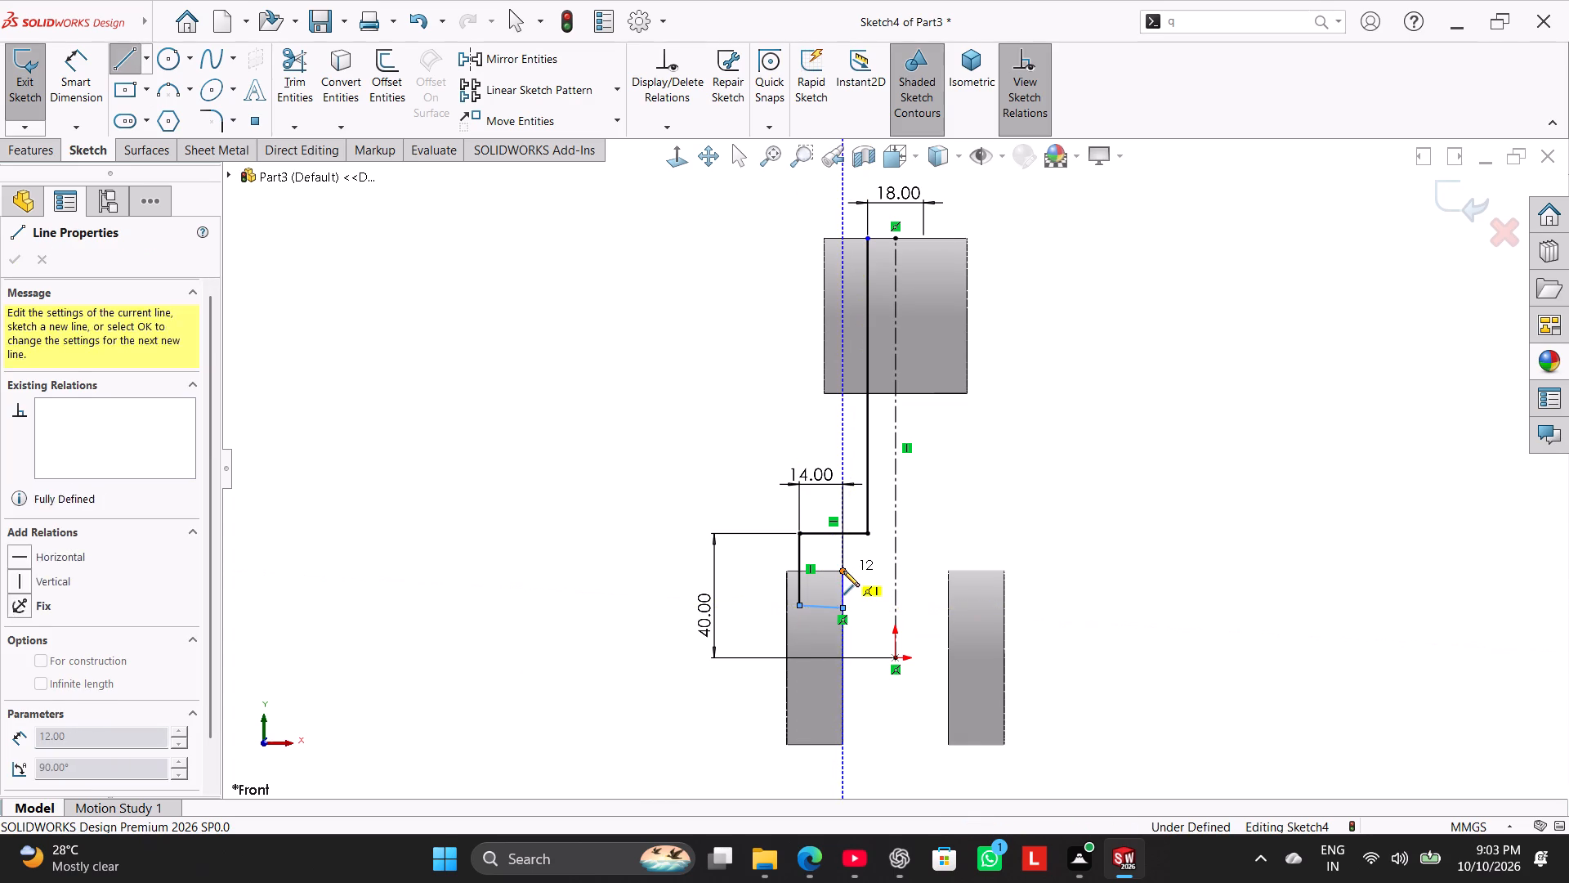
{"action": "right_click", "coordinate": [641, 504]}
{"action": "left_click", "coordinate": [699, 512]}
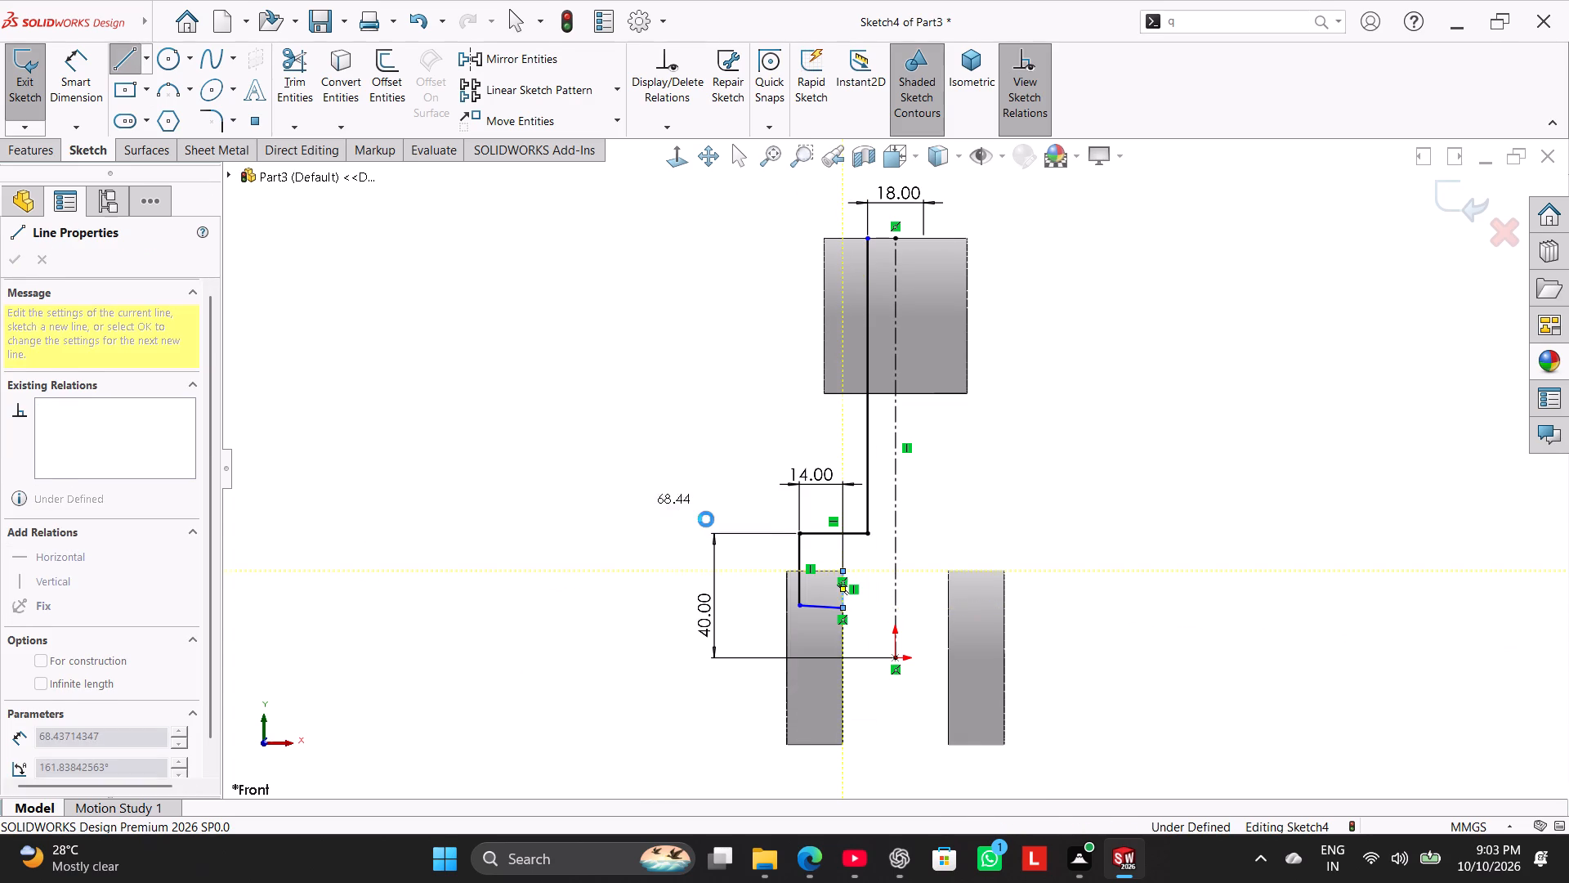
Add a horizontal relation to the short bottom line inside the ring.
{"action": "left_click", "coordinate": [831, 607]}
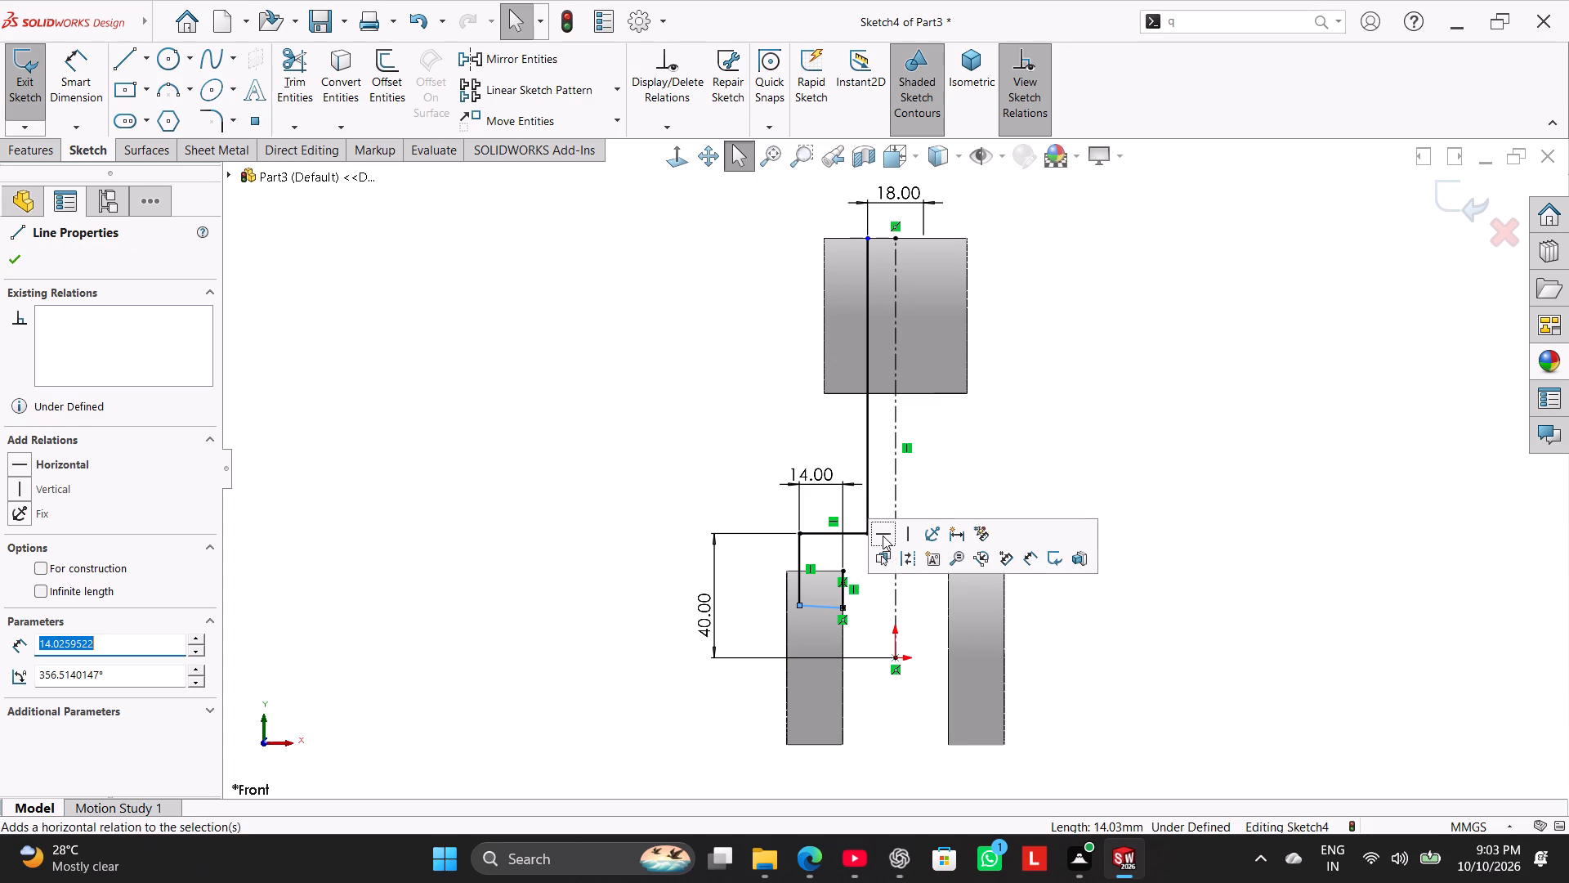
{"action": "left_click", "coordinate": [883, 536]}
Mirror the whole stepped line chain about the vertical centerline.
{"action": "scroll", "coordinate": [860, 611], "scroll_direction": "down", "scroll_amount": 3}
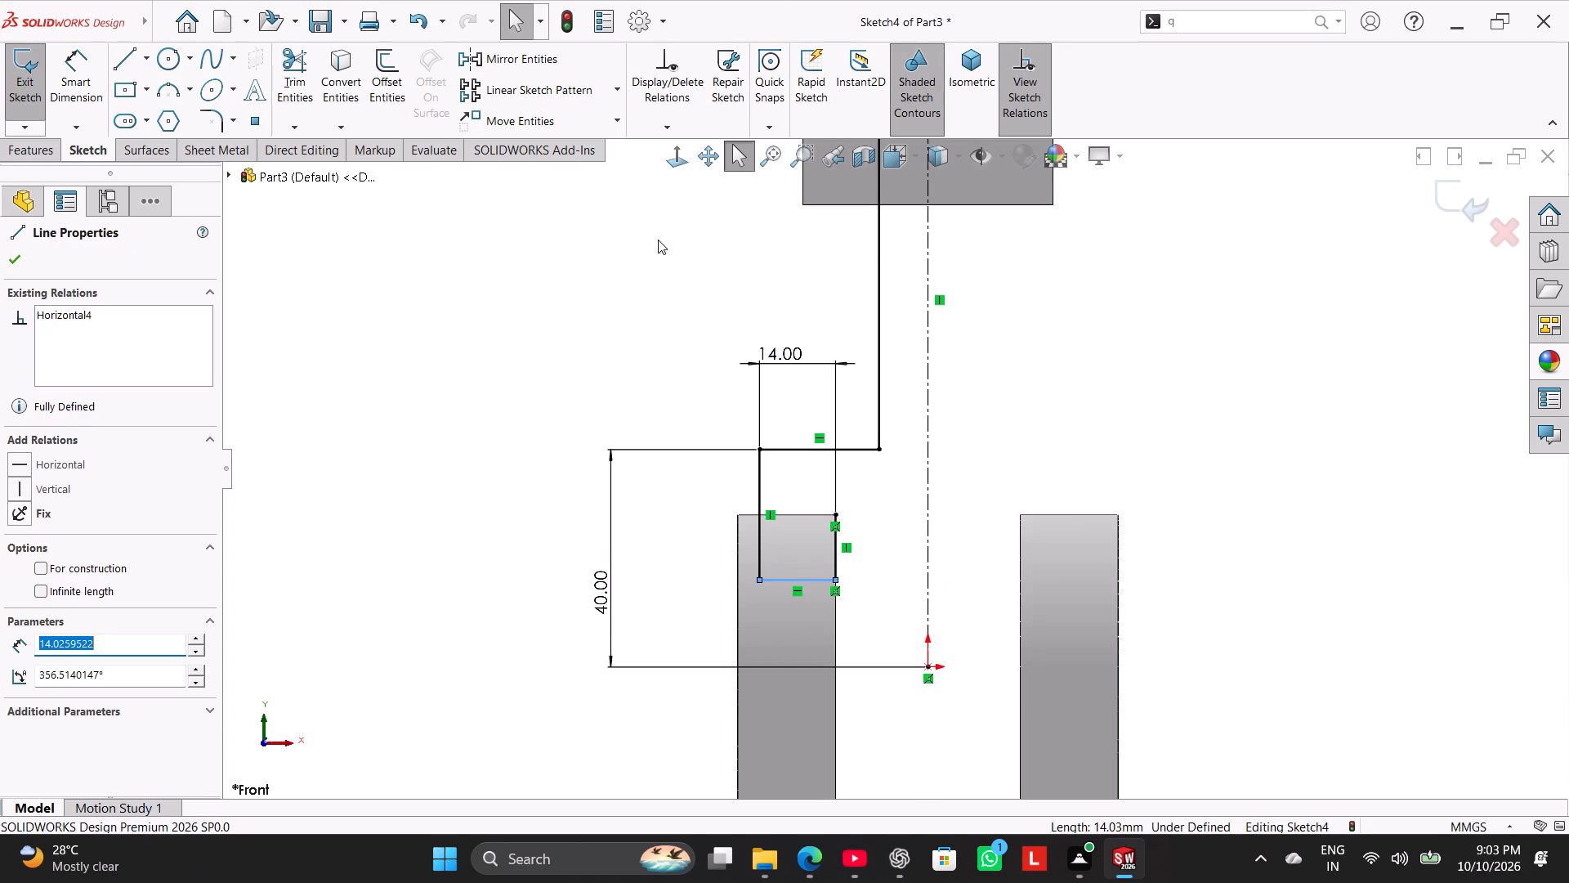
{"action": "scroll", "coordinate": [726, 259], "scroll_direction": "up", "scroll_amount": 4}
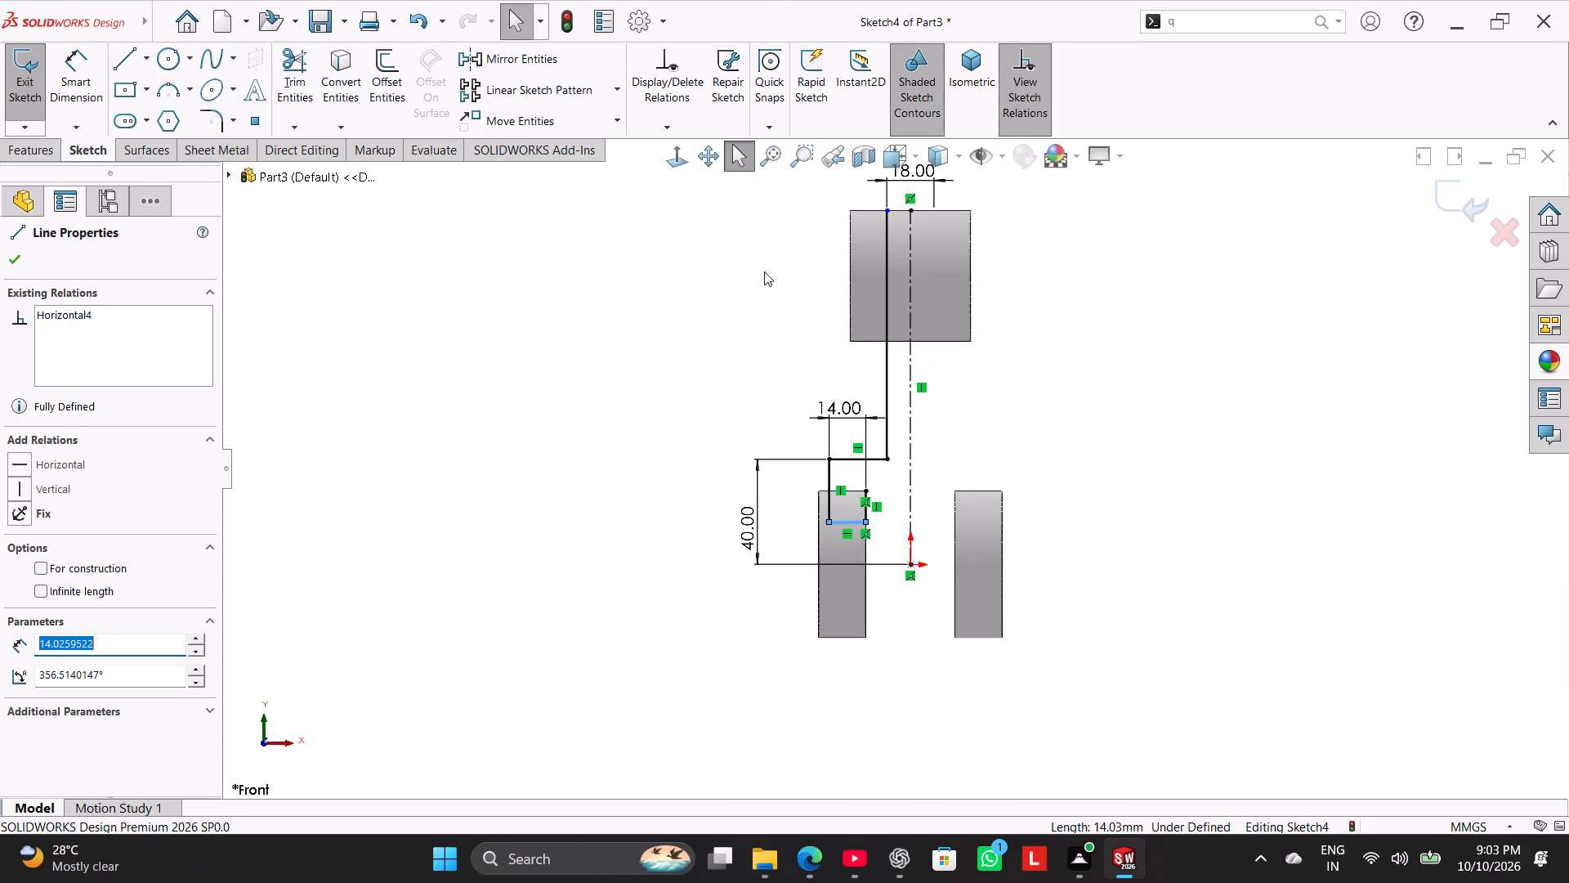
{"action": "left_click", "coordinate": [756, 231]}
{"action": "left_click_drag", "start_coordinate": [1226, 643], "coordinate": [820, 267]}
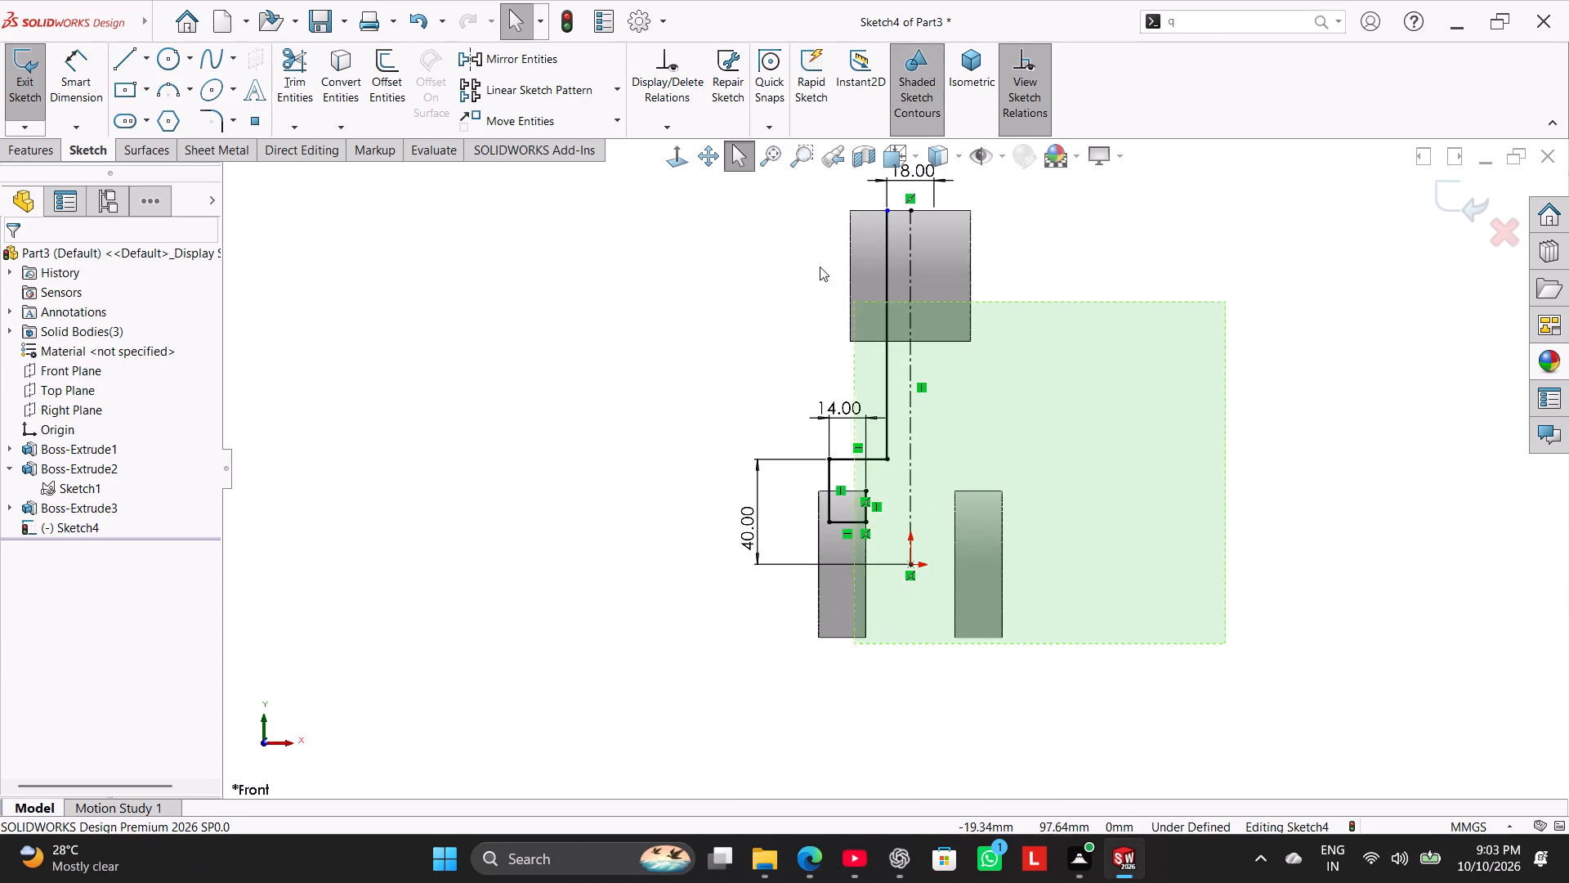
{"action": "left_click_drag", "start_coordinate": [820, 267], "coordinate": [739, 200]}
{"action": "left_click", "coordinate": [546, 65]}
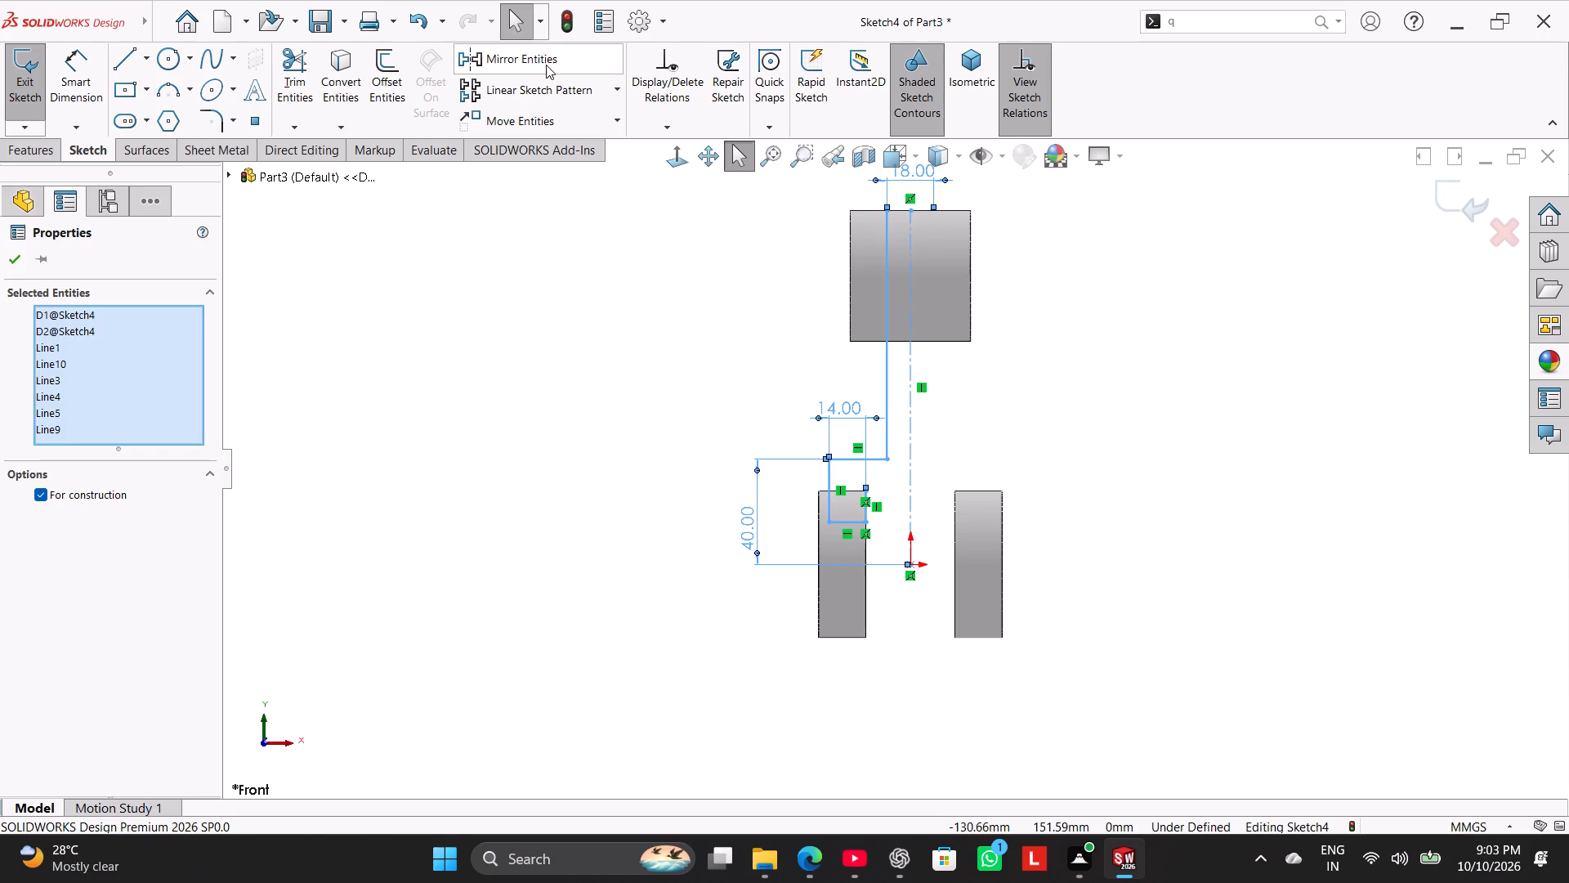
Sketch a horizontal line joining the inner top corners of the two lower rings.
{"action": "scroll", "coordinate": [981, 344], "scroll_direction": "down", "scroll_amount": 1}
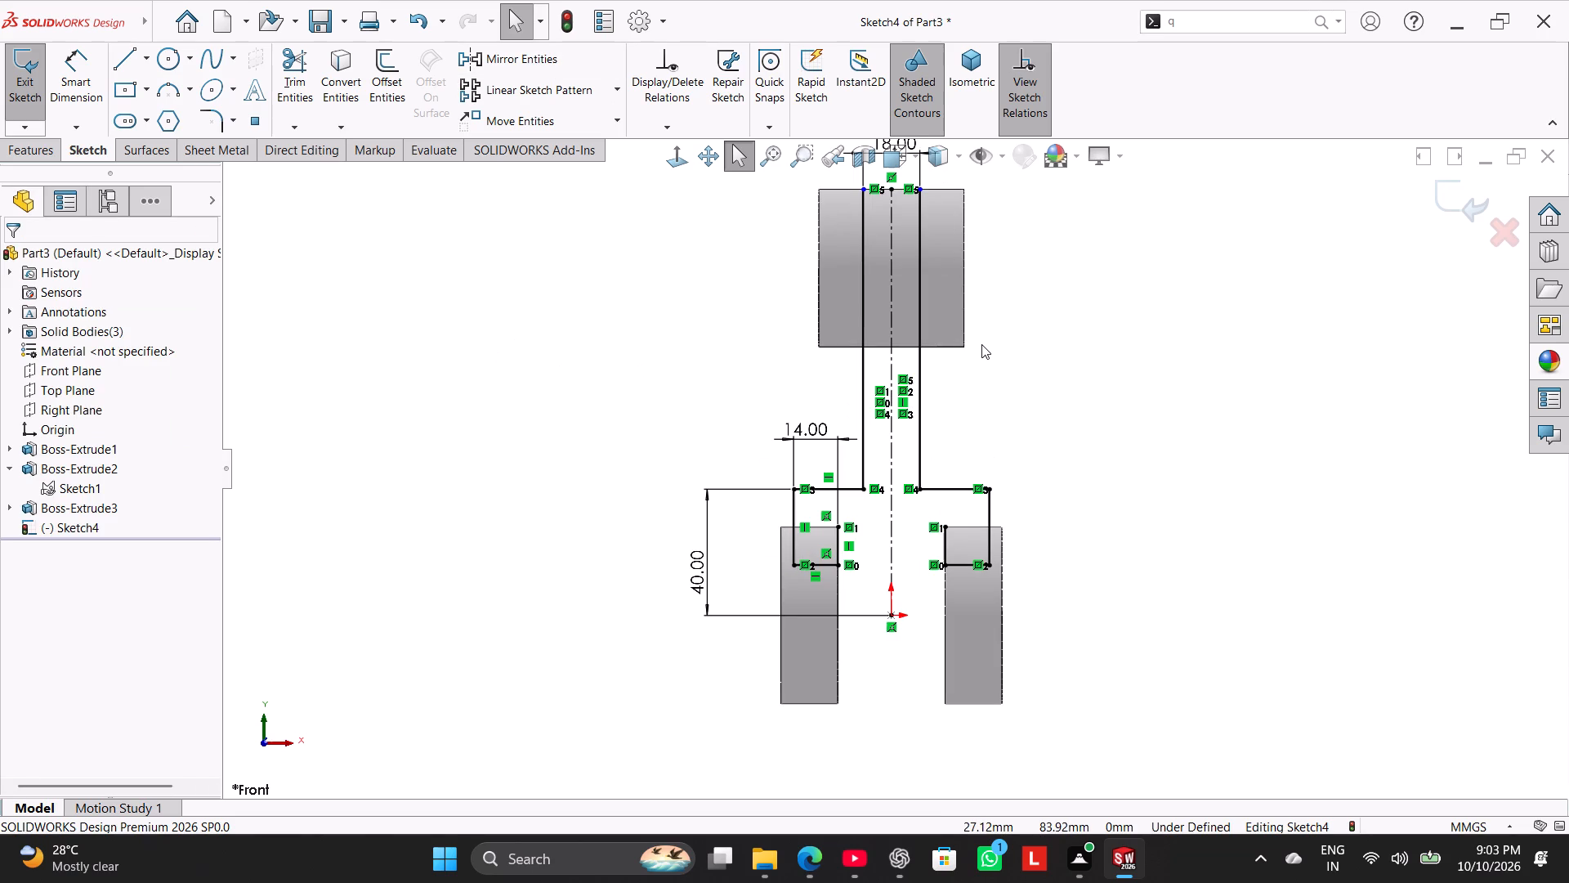
{"action": "left_click", "coordinate": [131, 52]}
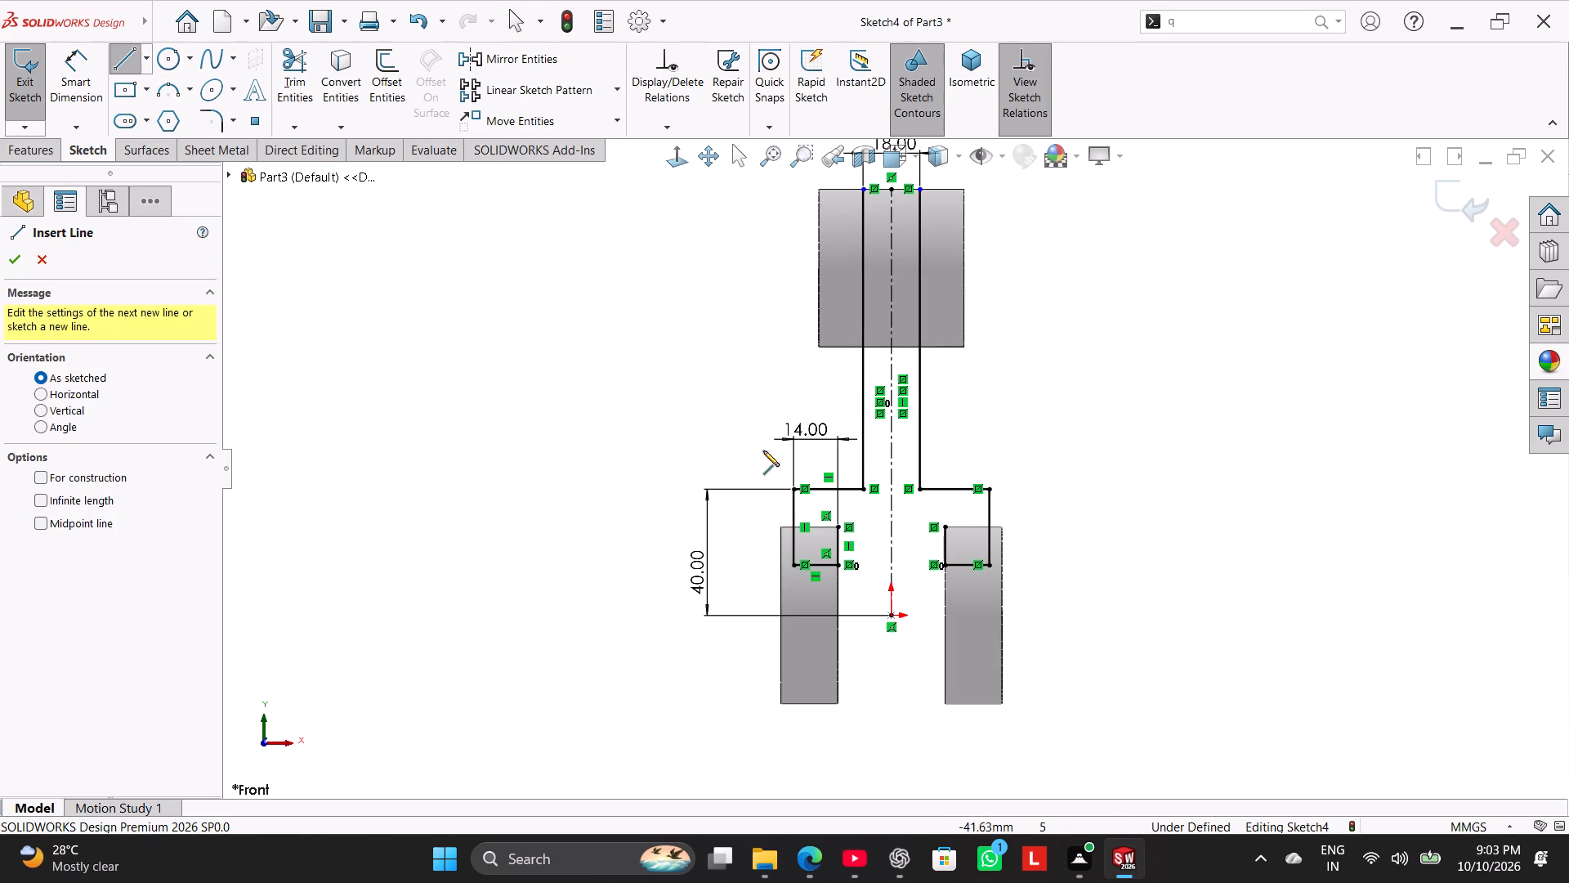
{"action": "scroll", "coordinate": [789, 462], "scroll_direction": "down", "scroll_amount": 2}
{"action": "left_click", "coordinate": [866, 555]}
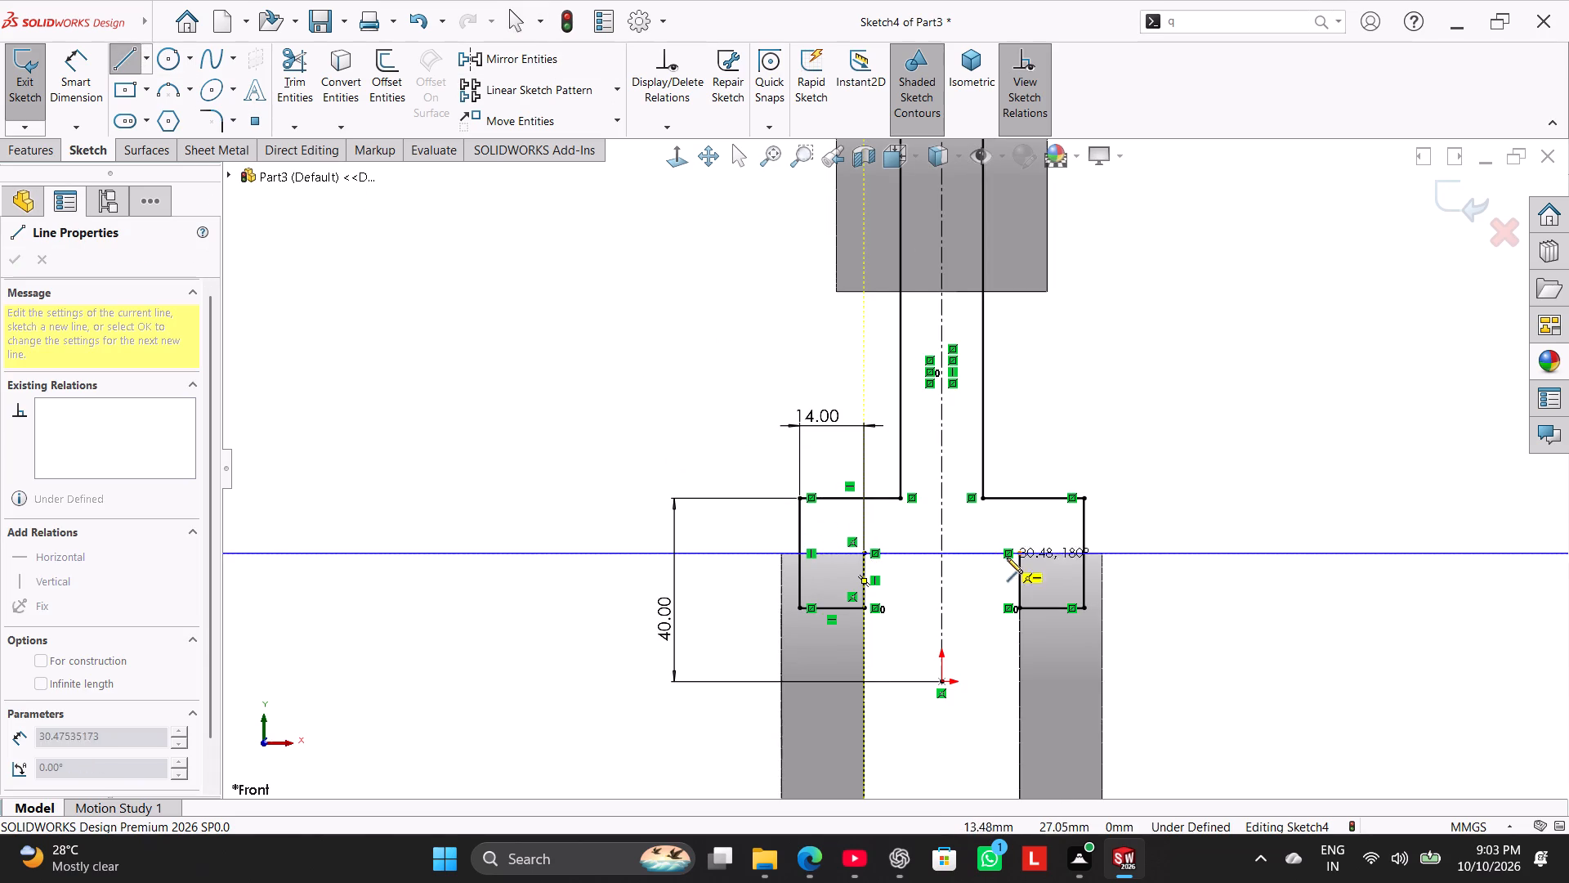
{"action": "left_click", "coordinate": [1018, 554]}
{"action": "right_click", "coordinate": [607, 410]}
{"action": "left_click", "coordinate": [646, 418]}
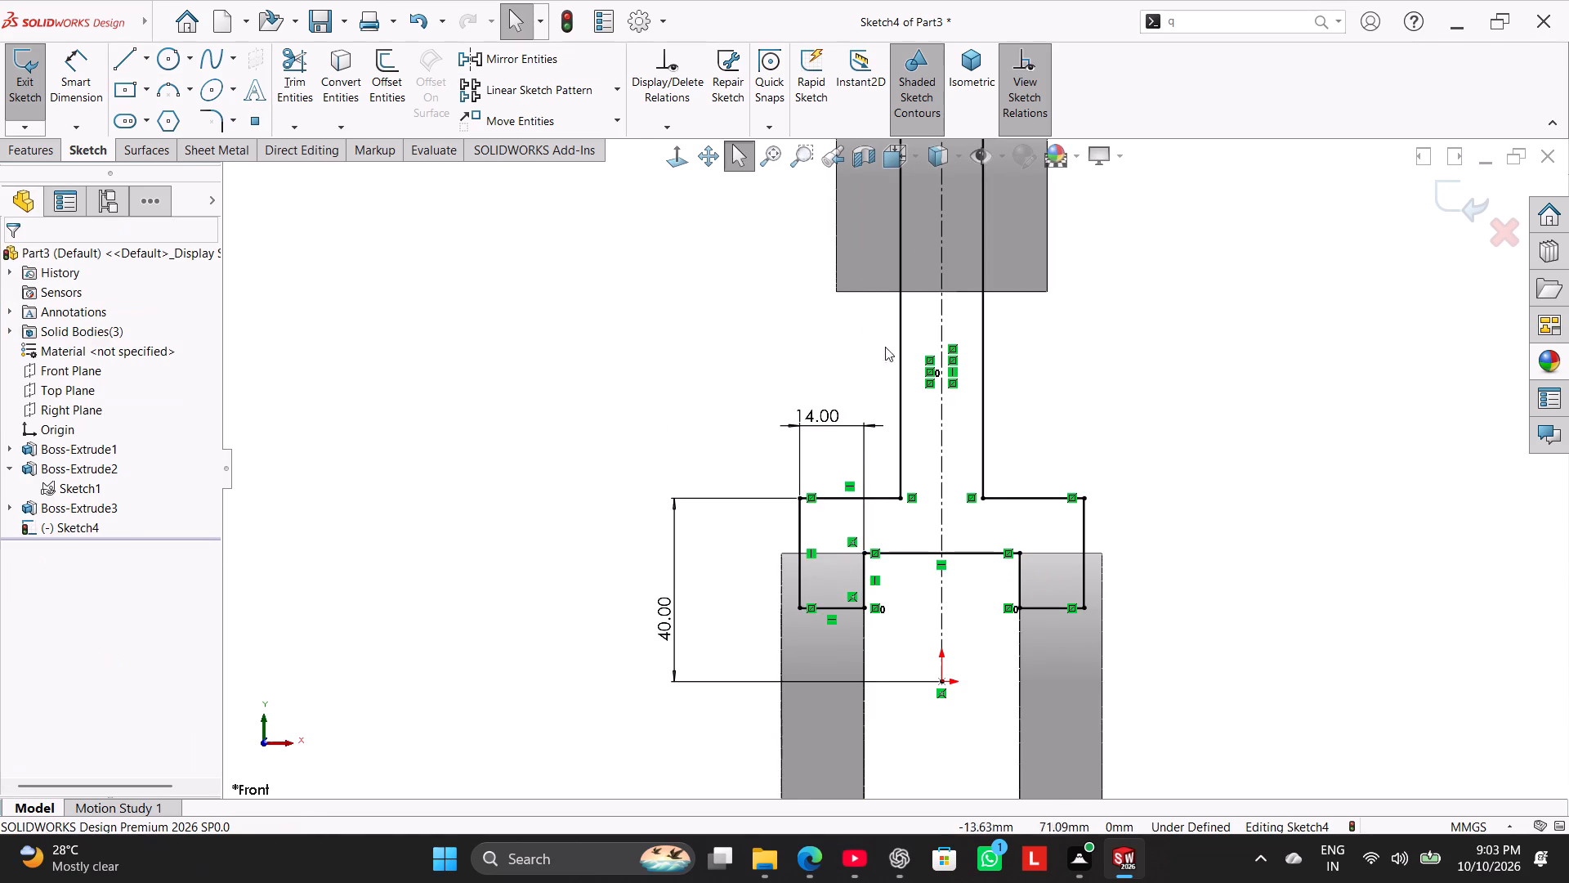
Close the profile with an 18 mm horizontal line joining the upper ends of the two long vertical lines at the boss's top edge.
{"action": "scroll", "coordinate": [891, 335], "scroll_direction": "up", "scroll_amount": 2}
{"action": "scroll", "coordinate": [936, 237], "scroll_direction": "down", "scroll_amount": 3}
{"action": "scroll", "coordinate": [936, 237], "scroll_direction": "up", "scroll_amount": 2}
{"action": "left_click", "coordinate": [125, 50]}
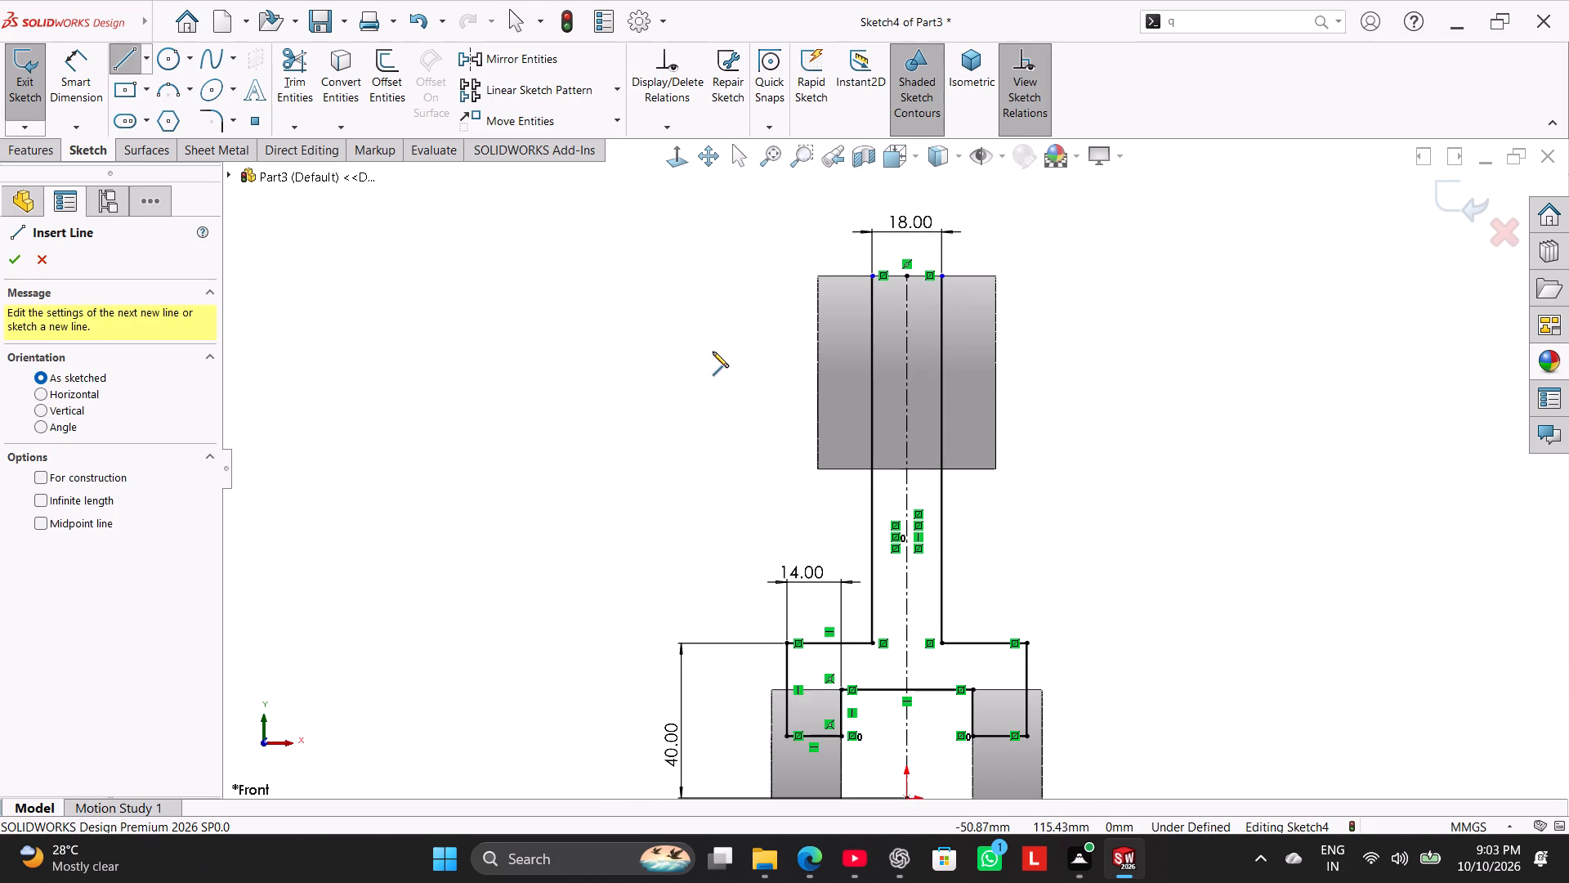
{"action": "left_click", "coordinate": [870, 273]}
{"action": "left_click", "coordinate": [940, 274]}
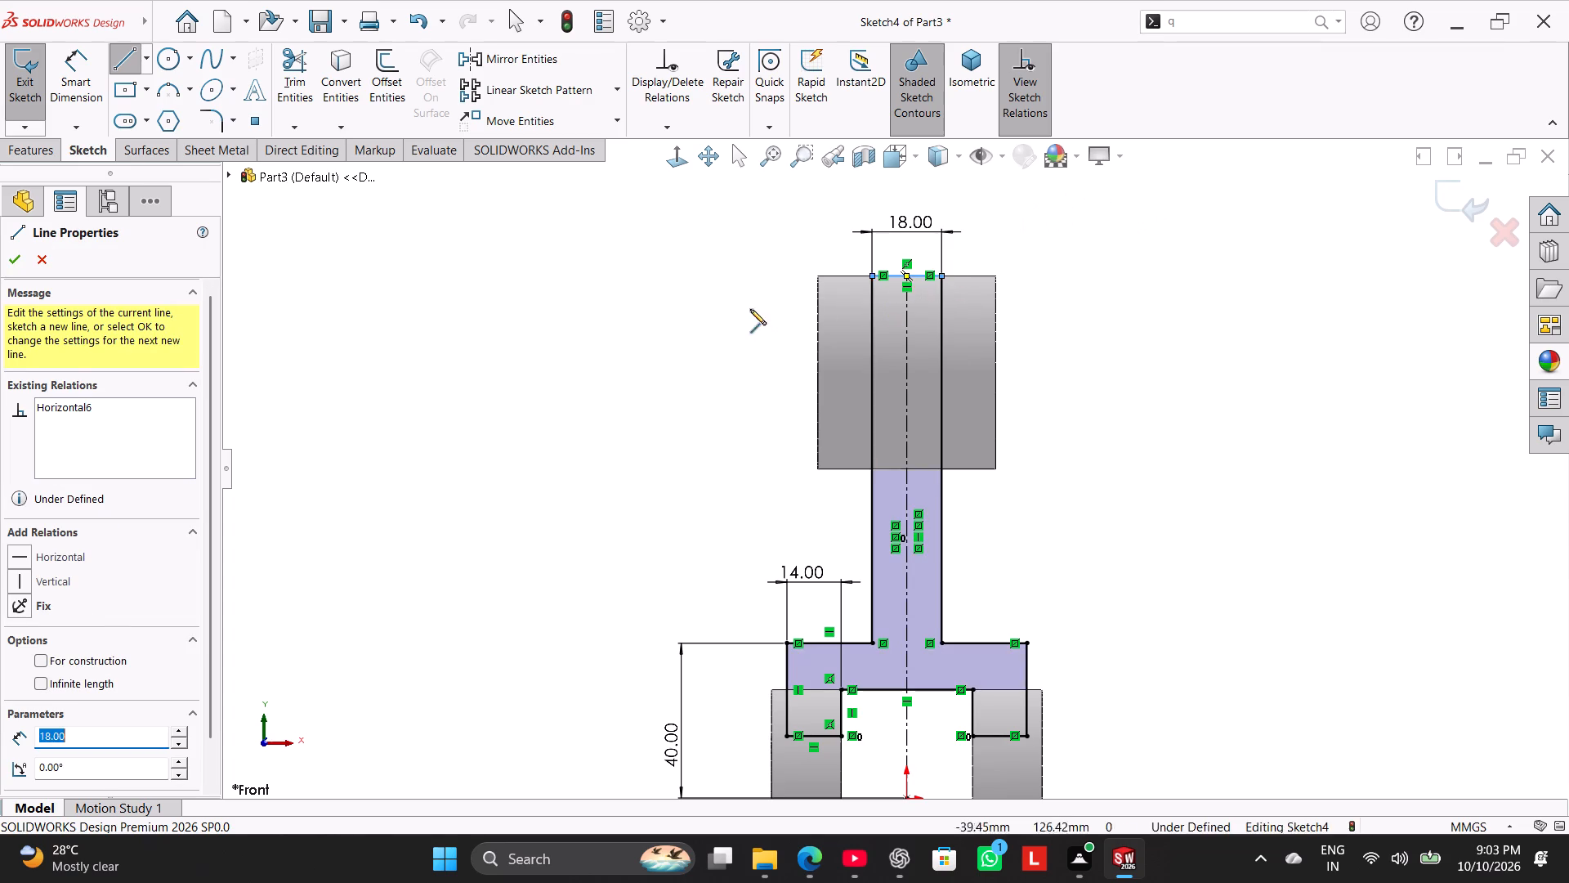
{"action": "right_click", "coordinate": [737, 307]}
{"action": "left_click", "coordinate": [771, 317]}
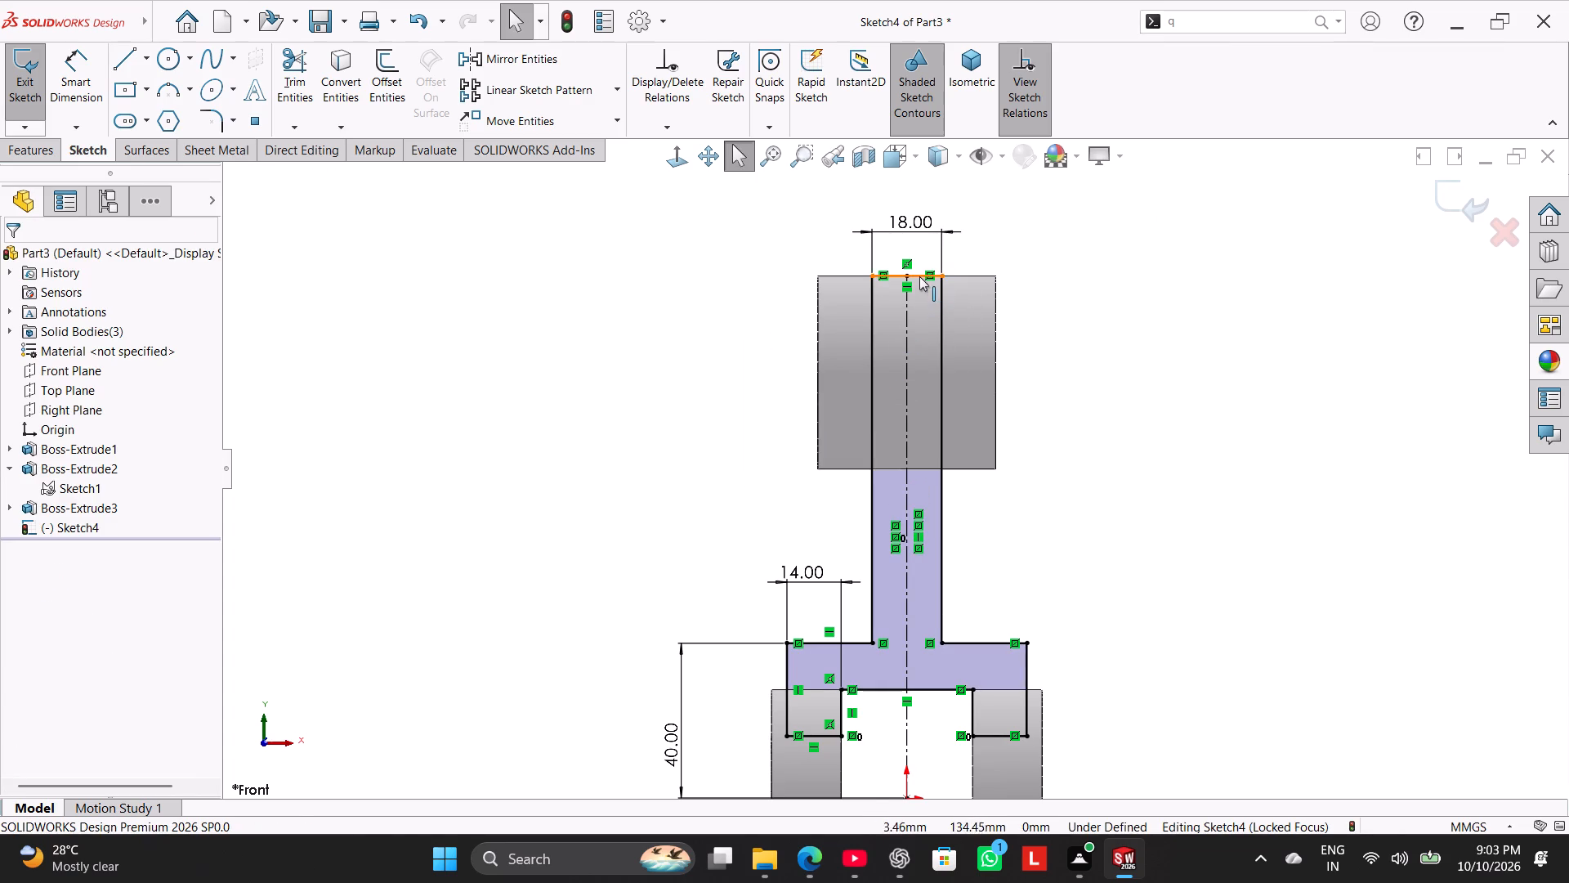
Move the profile's top horizontal line down from the boss's top edge to roughly half the boss's height.
{"action": "left_click_drag", "start_coordinate": [919, 276], "coordinate": [921, 377]}
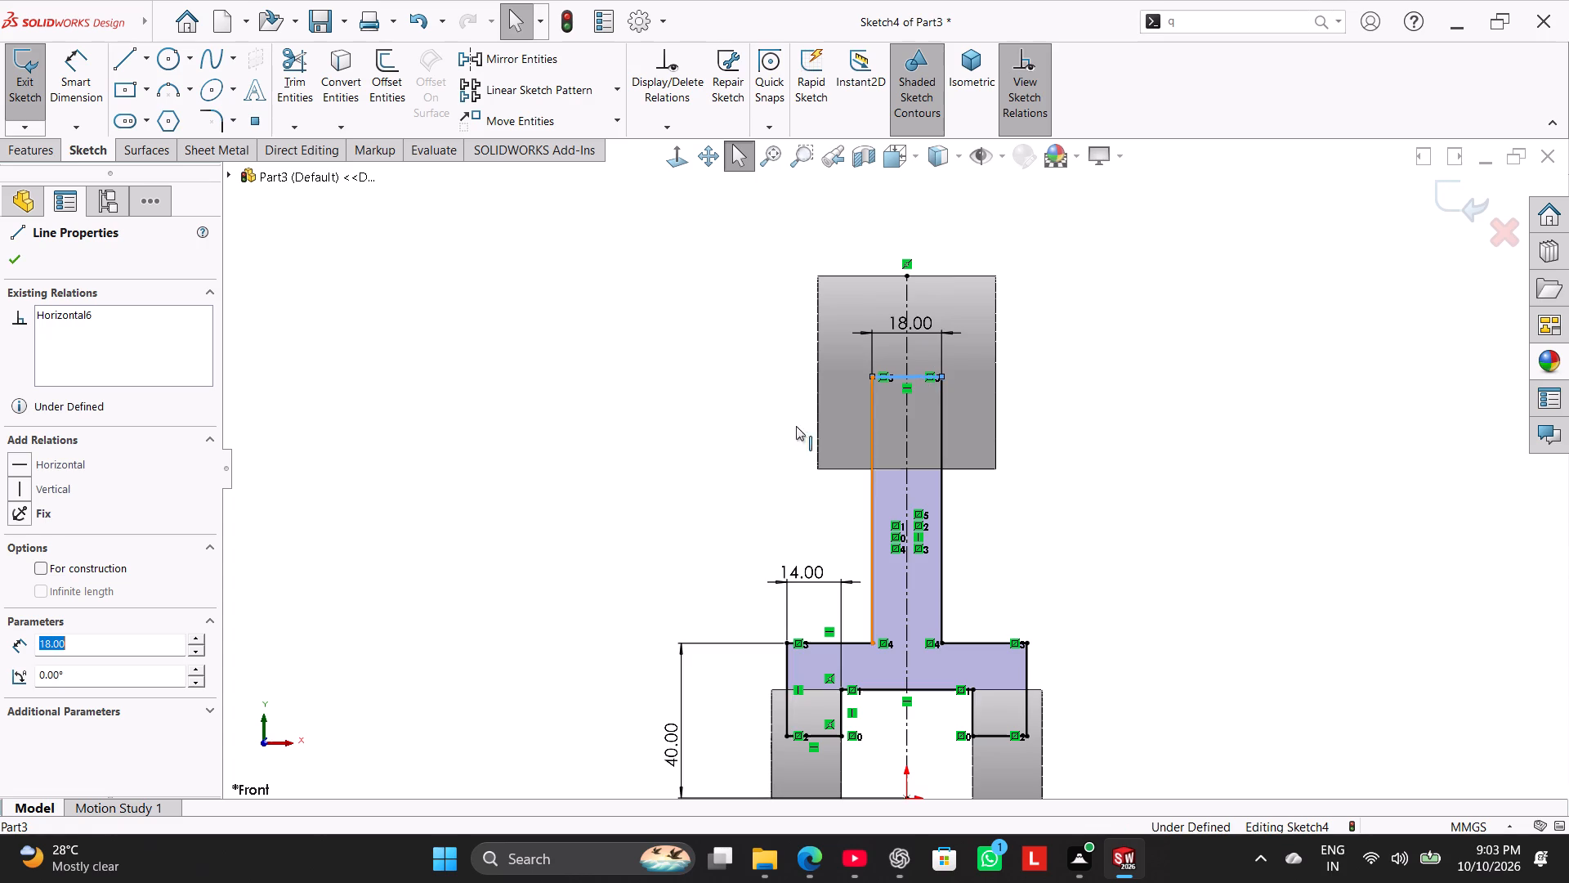
{"action": "middle_click_drag", "start_coordinate": [696, 458], "coordinate": [674, 465]}
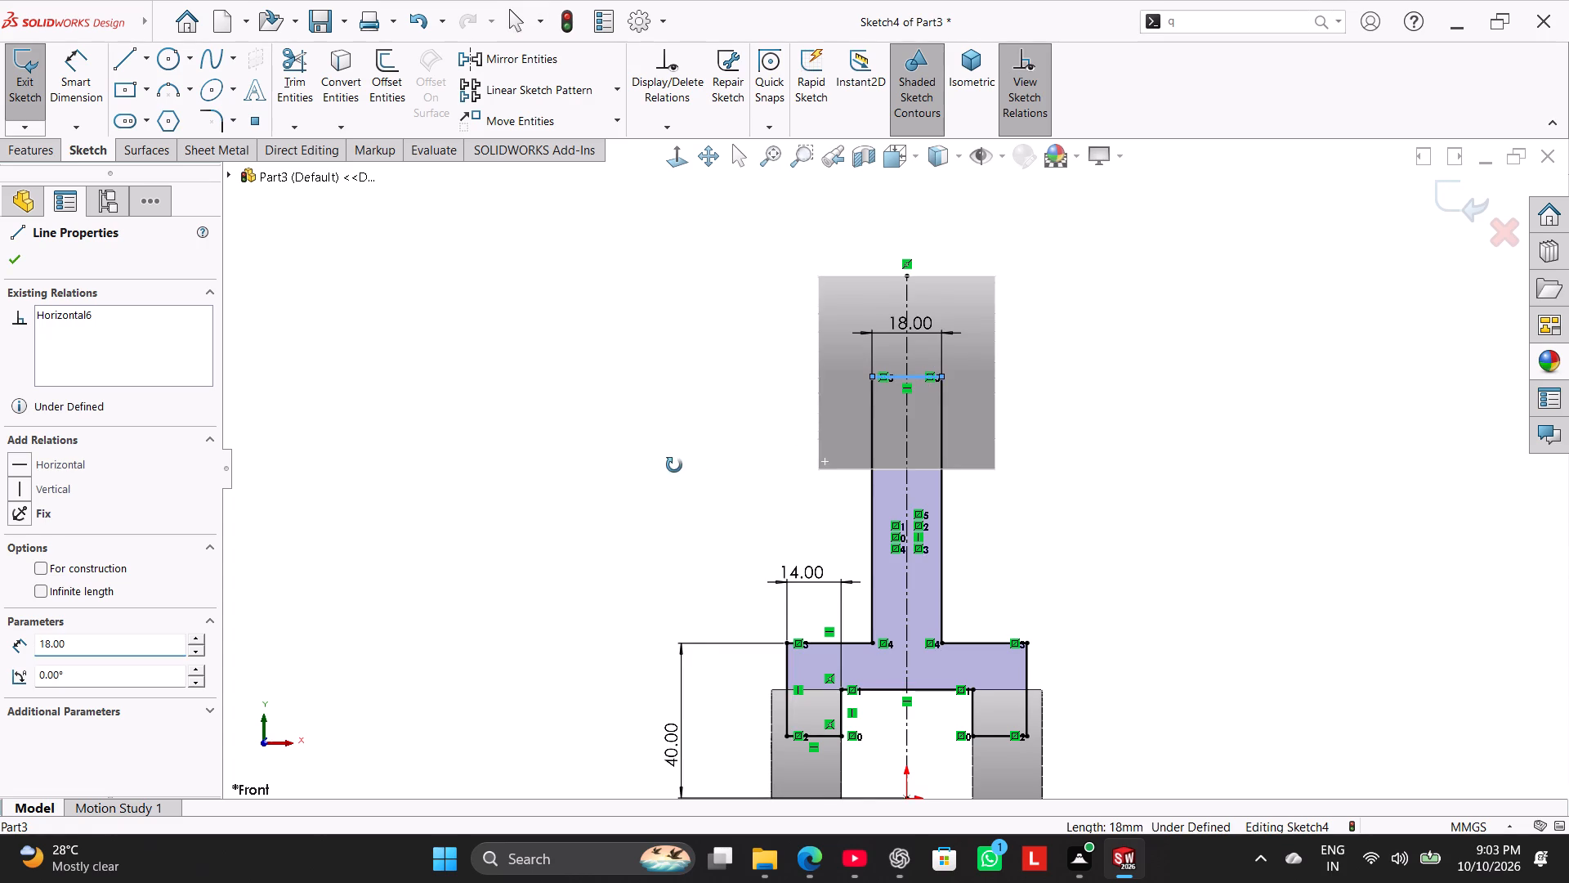
{"action": "middle_click_drag", "start_coordinate": [674, 465], "coordinate": [616, 479]}
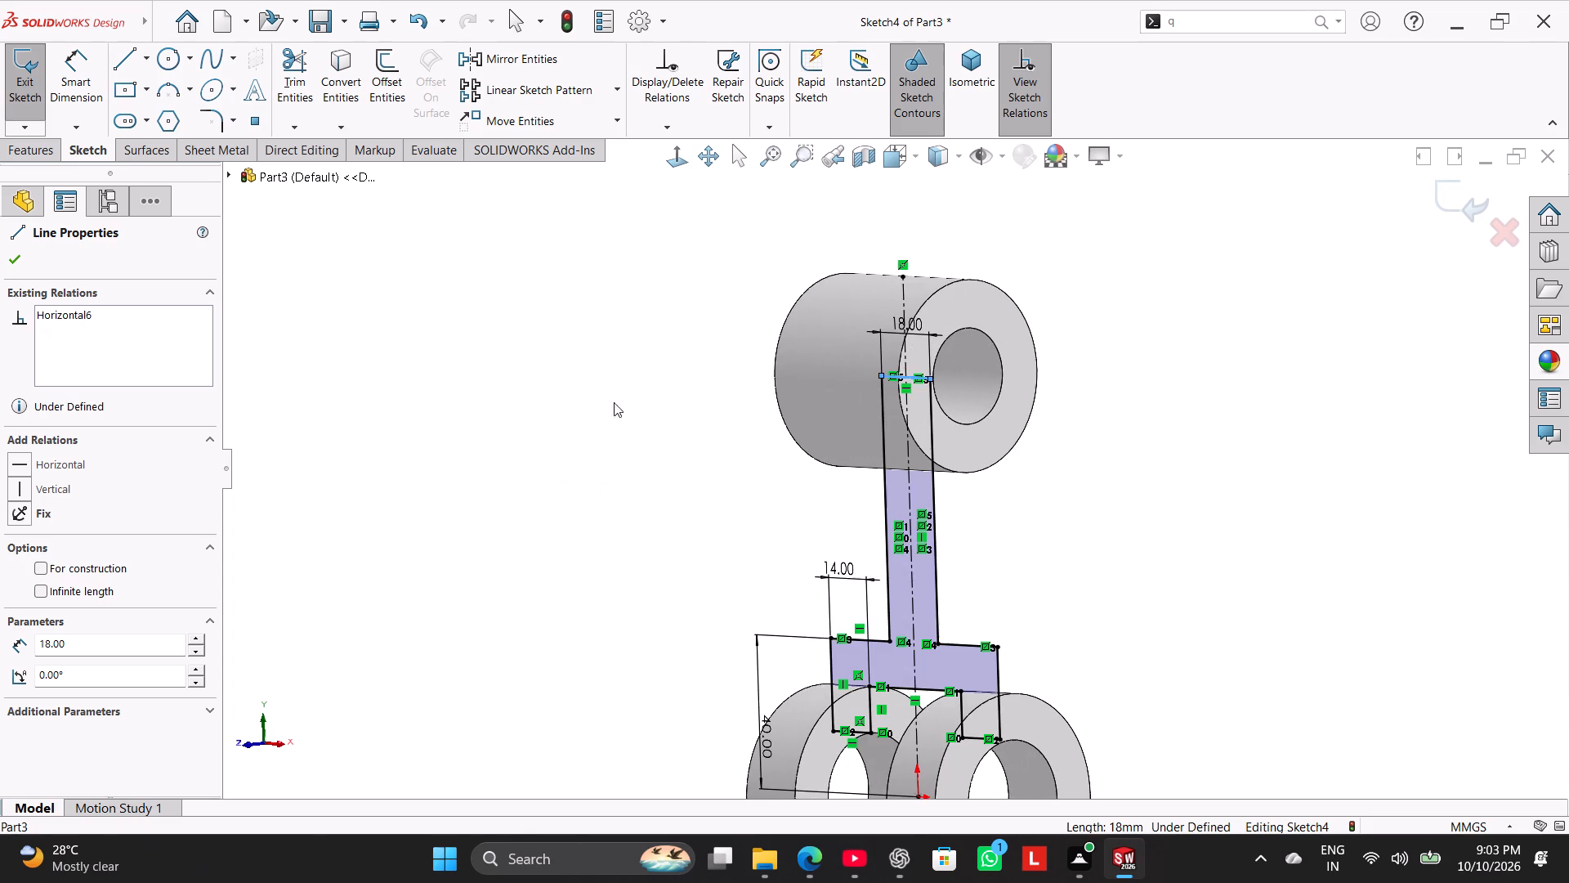
{"action": "left_click", "coordinate": [668, 168]}
{"action": "left_click", "coordinate": [623, 387]}
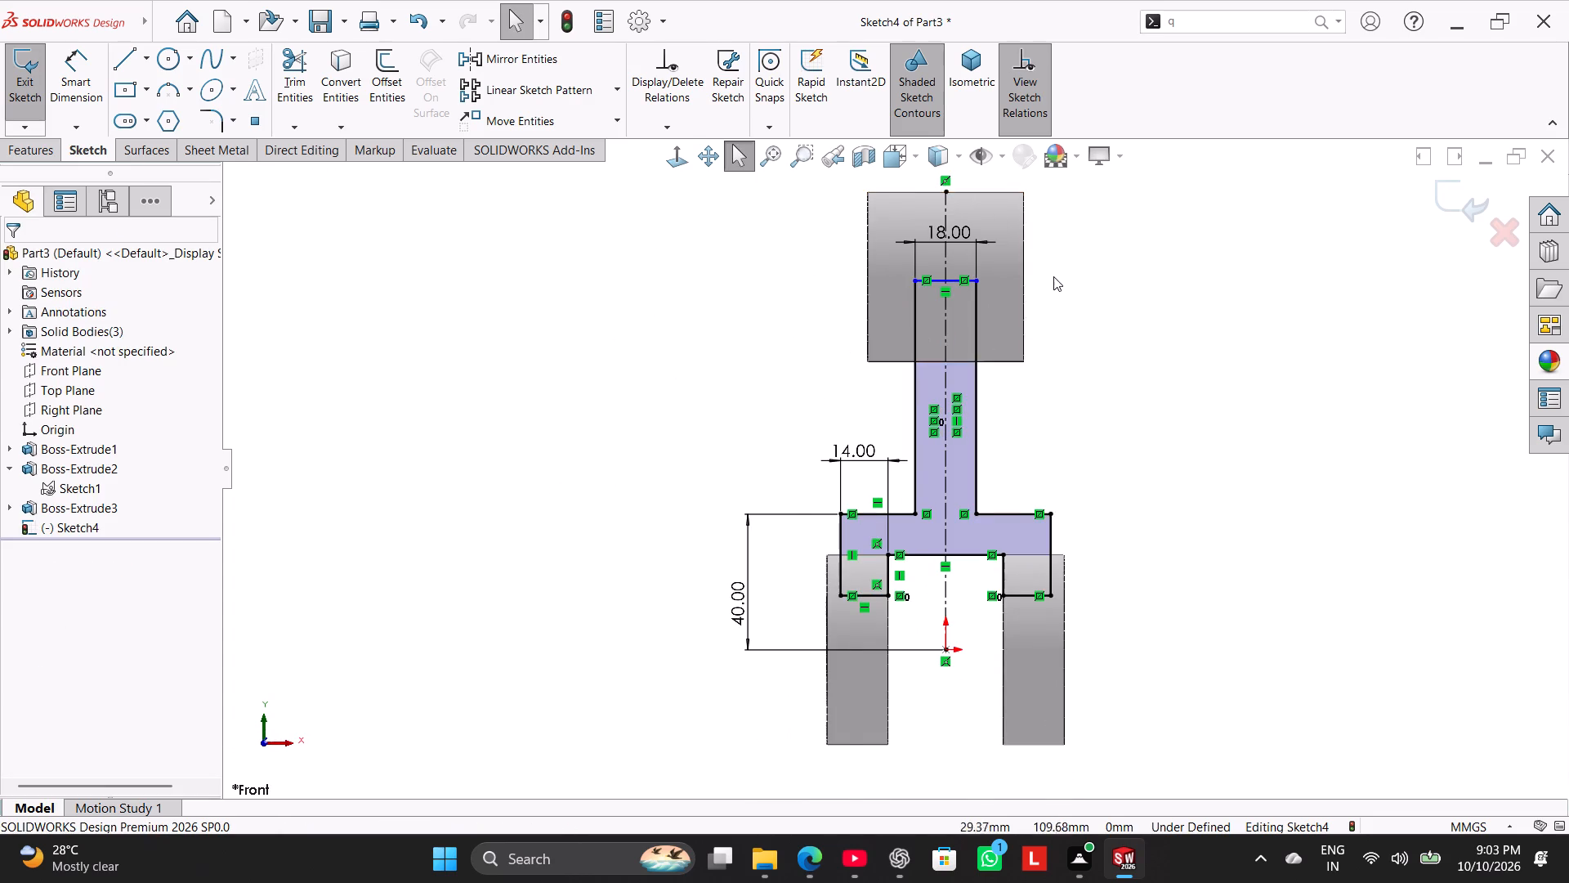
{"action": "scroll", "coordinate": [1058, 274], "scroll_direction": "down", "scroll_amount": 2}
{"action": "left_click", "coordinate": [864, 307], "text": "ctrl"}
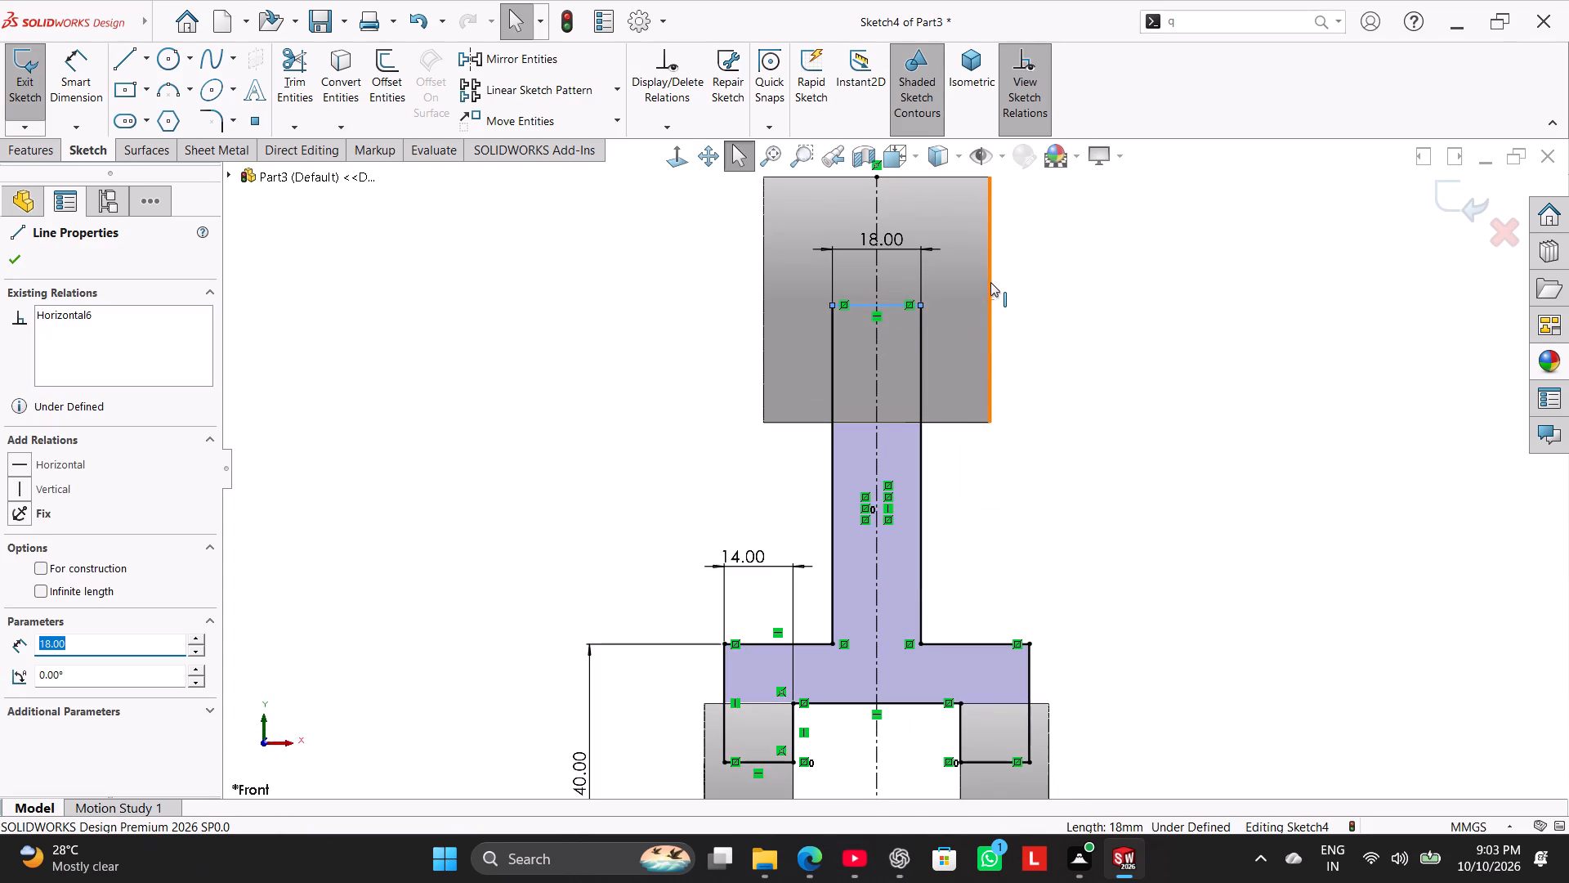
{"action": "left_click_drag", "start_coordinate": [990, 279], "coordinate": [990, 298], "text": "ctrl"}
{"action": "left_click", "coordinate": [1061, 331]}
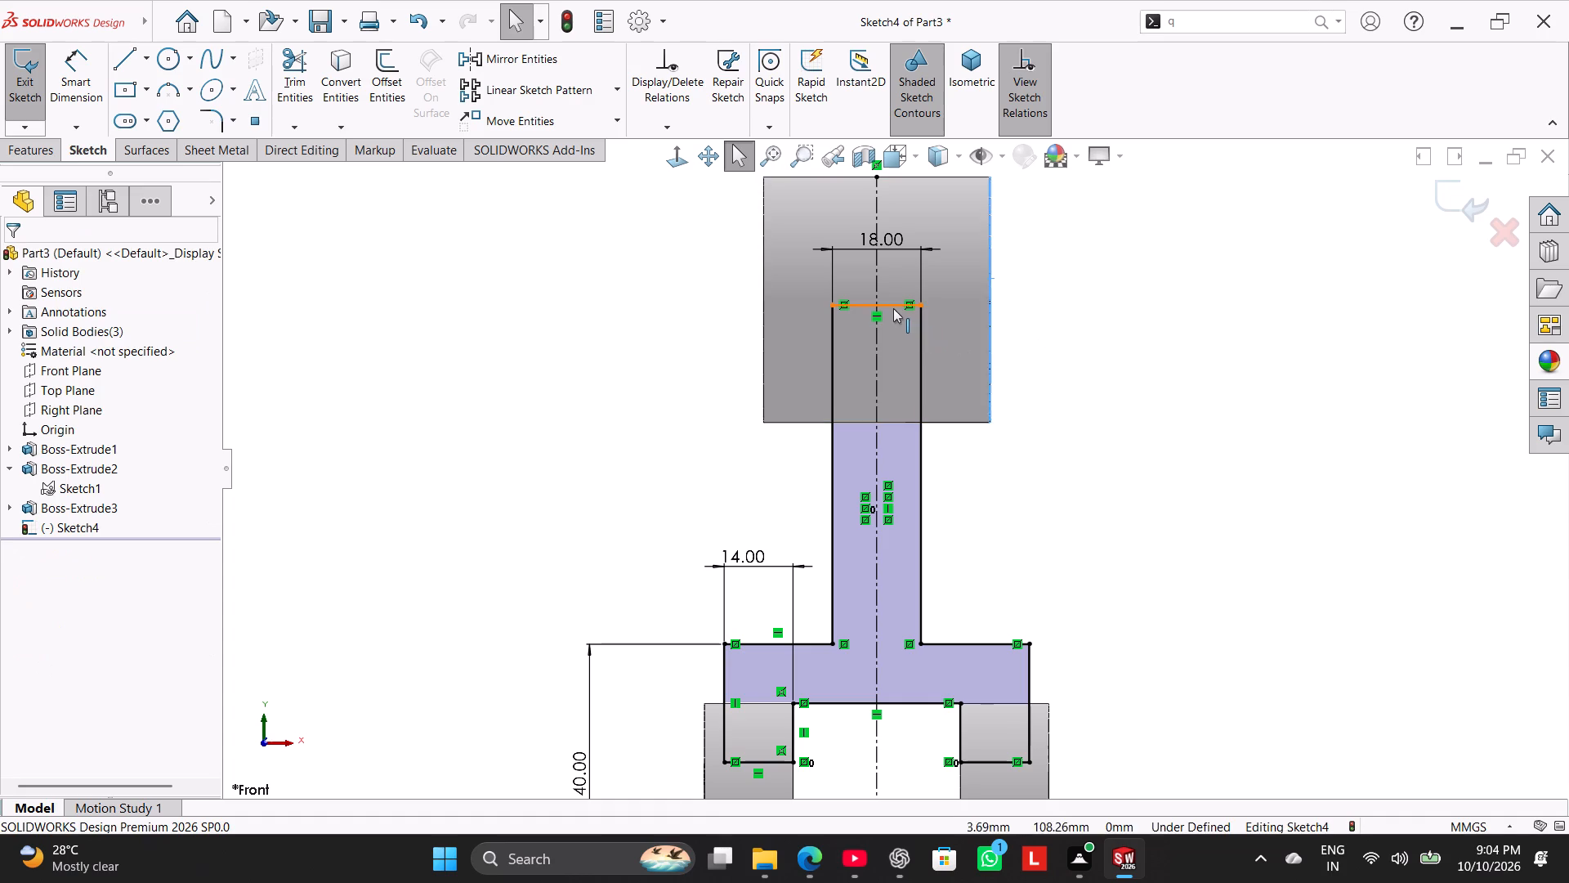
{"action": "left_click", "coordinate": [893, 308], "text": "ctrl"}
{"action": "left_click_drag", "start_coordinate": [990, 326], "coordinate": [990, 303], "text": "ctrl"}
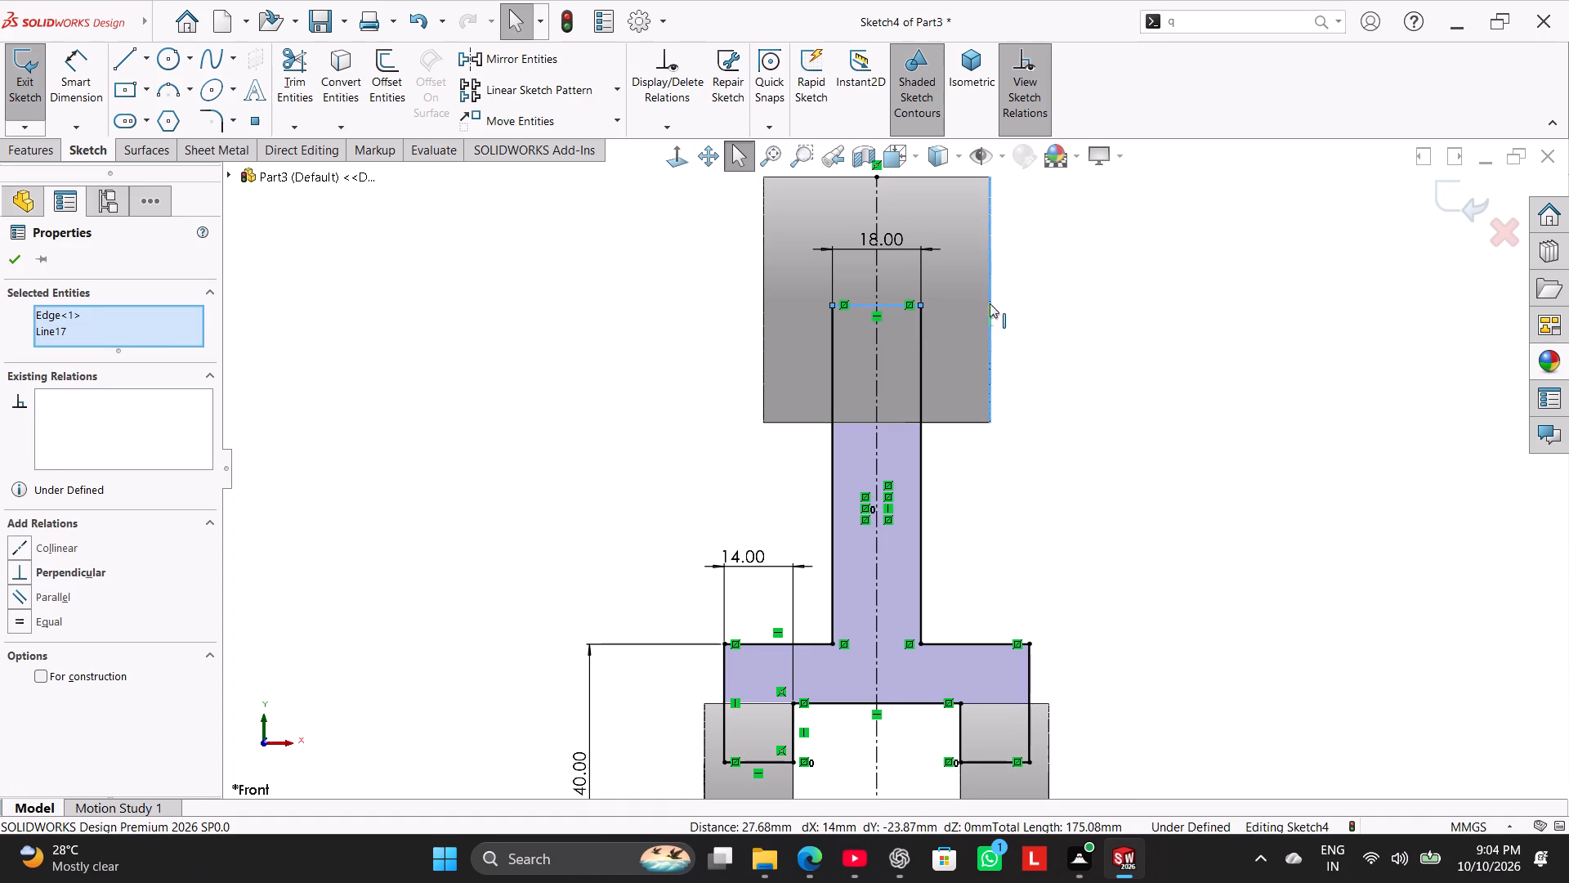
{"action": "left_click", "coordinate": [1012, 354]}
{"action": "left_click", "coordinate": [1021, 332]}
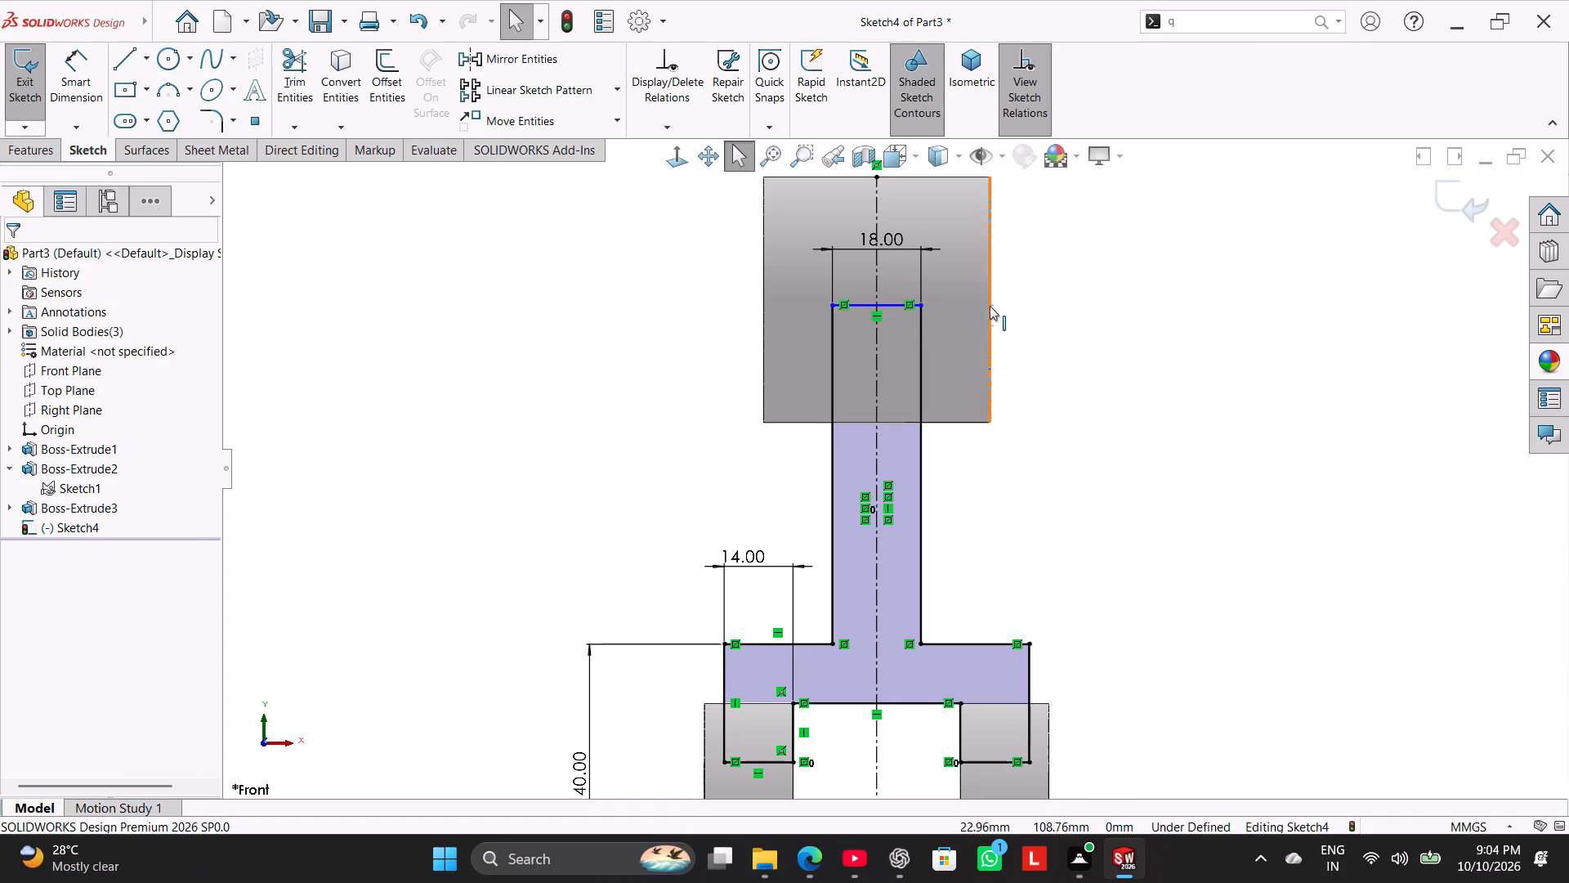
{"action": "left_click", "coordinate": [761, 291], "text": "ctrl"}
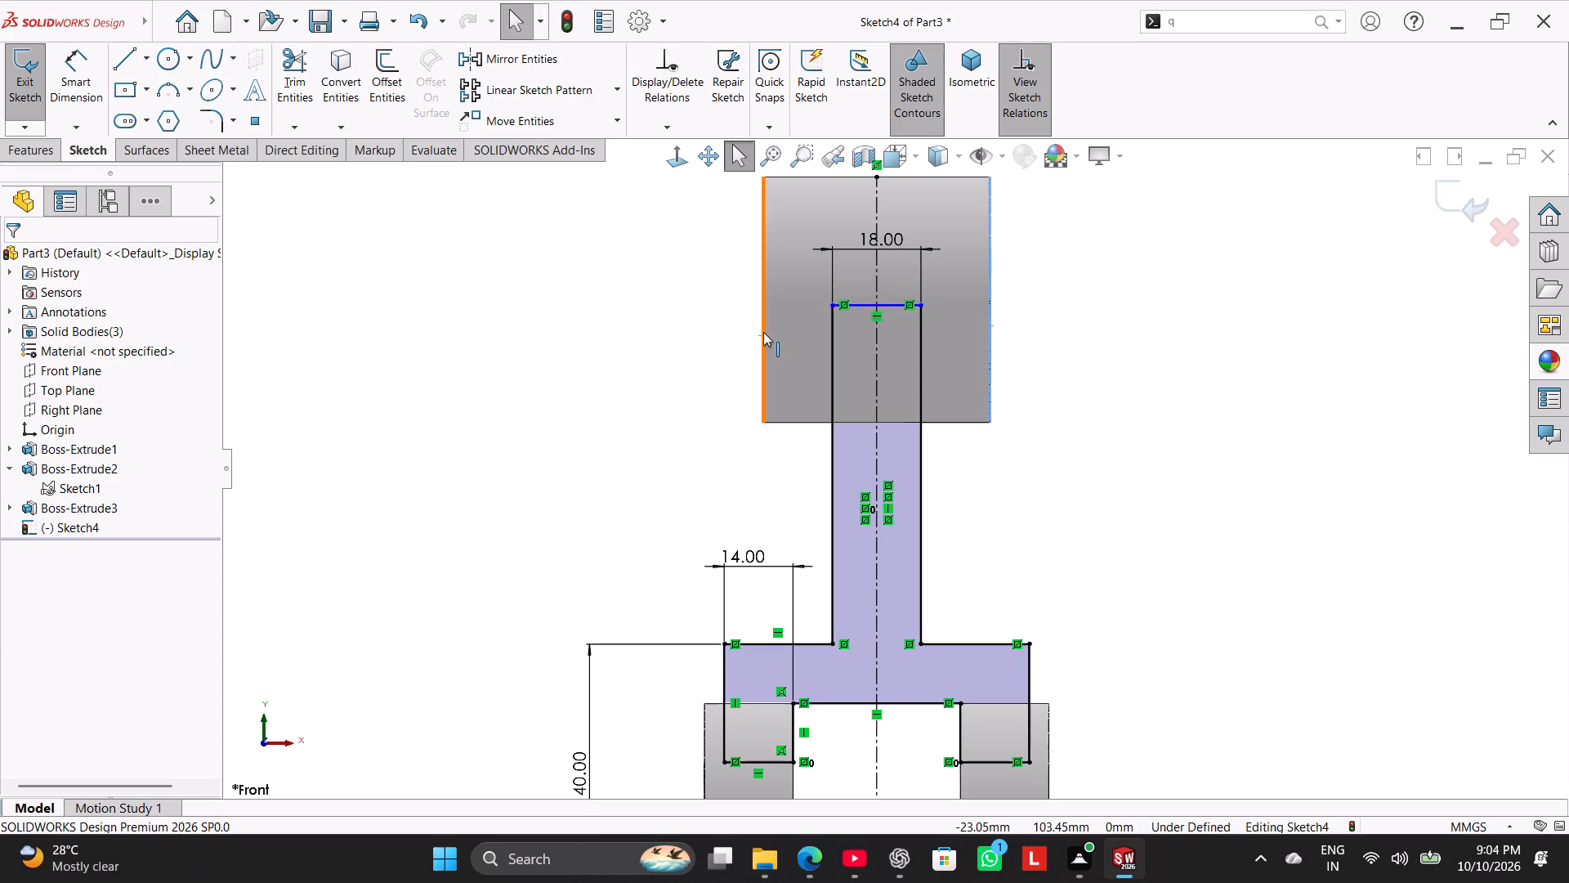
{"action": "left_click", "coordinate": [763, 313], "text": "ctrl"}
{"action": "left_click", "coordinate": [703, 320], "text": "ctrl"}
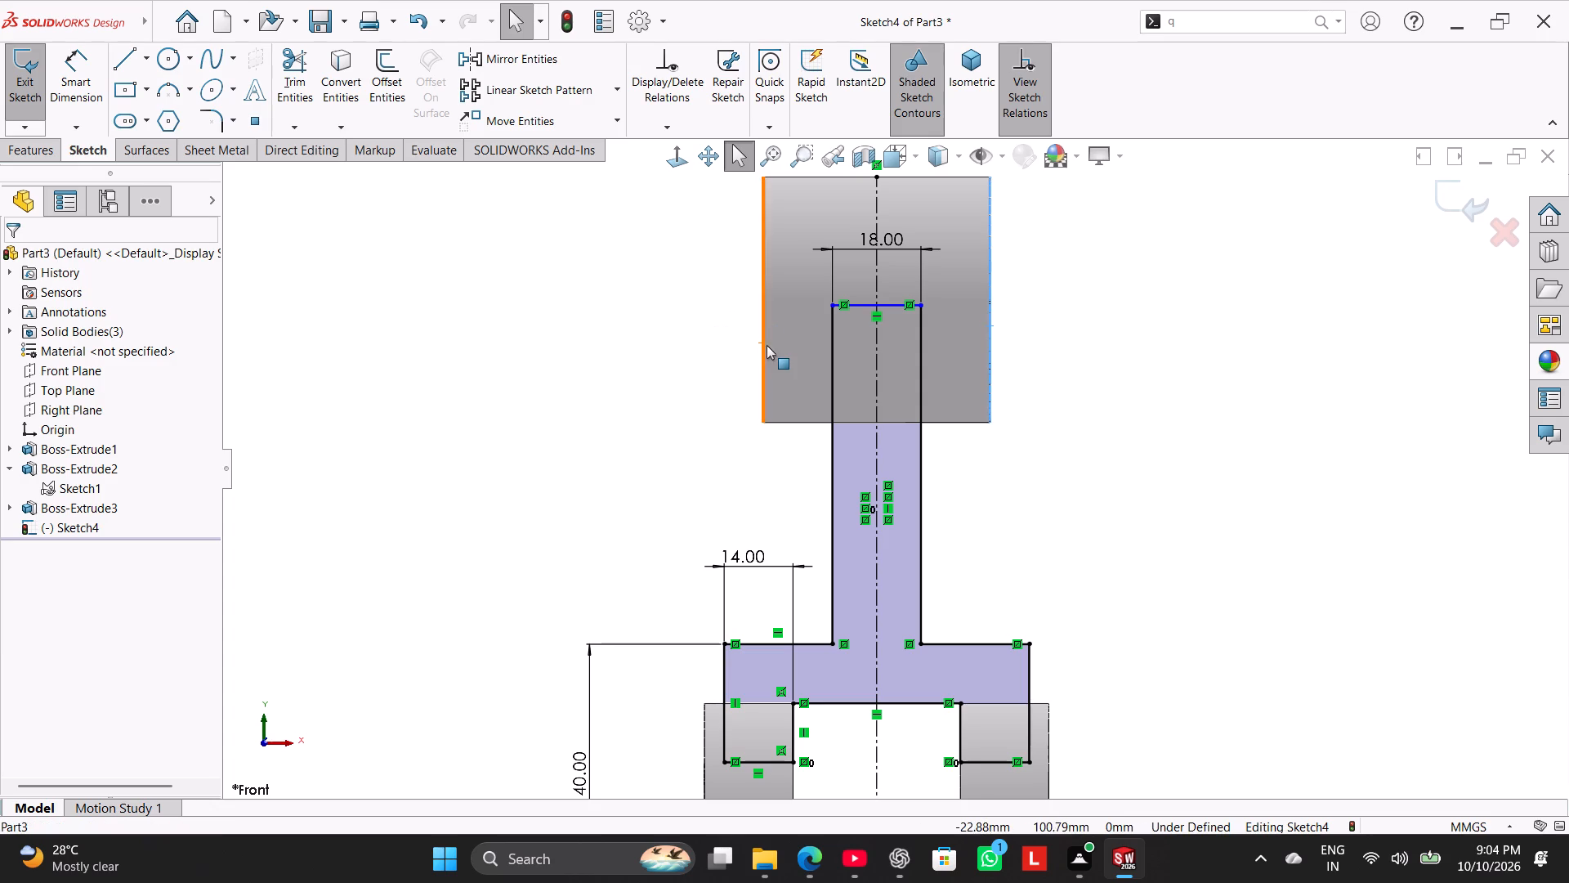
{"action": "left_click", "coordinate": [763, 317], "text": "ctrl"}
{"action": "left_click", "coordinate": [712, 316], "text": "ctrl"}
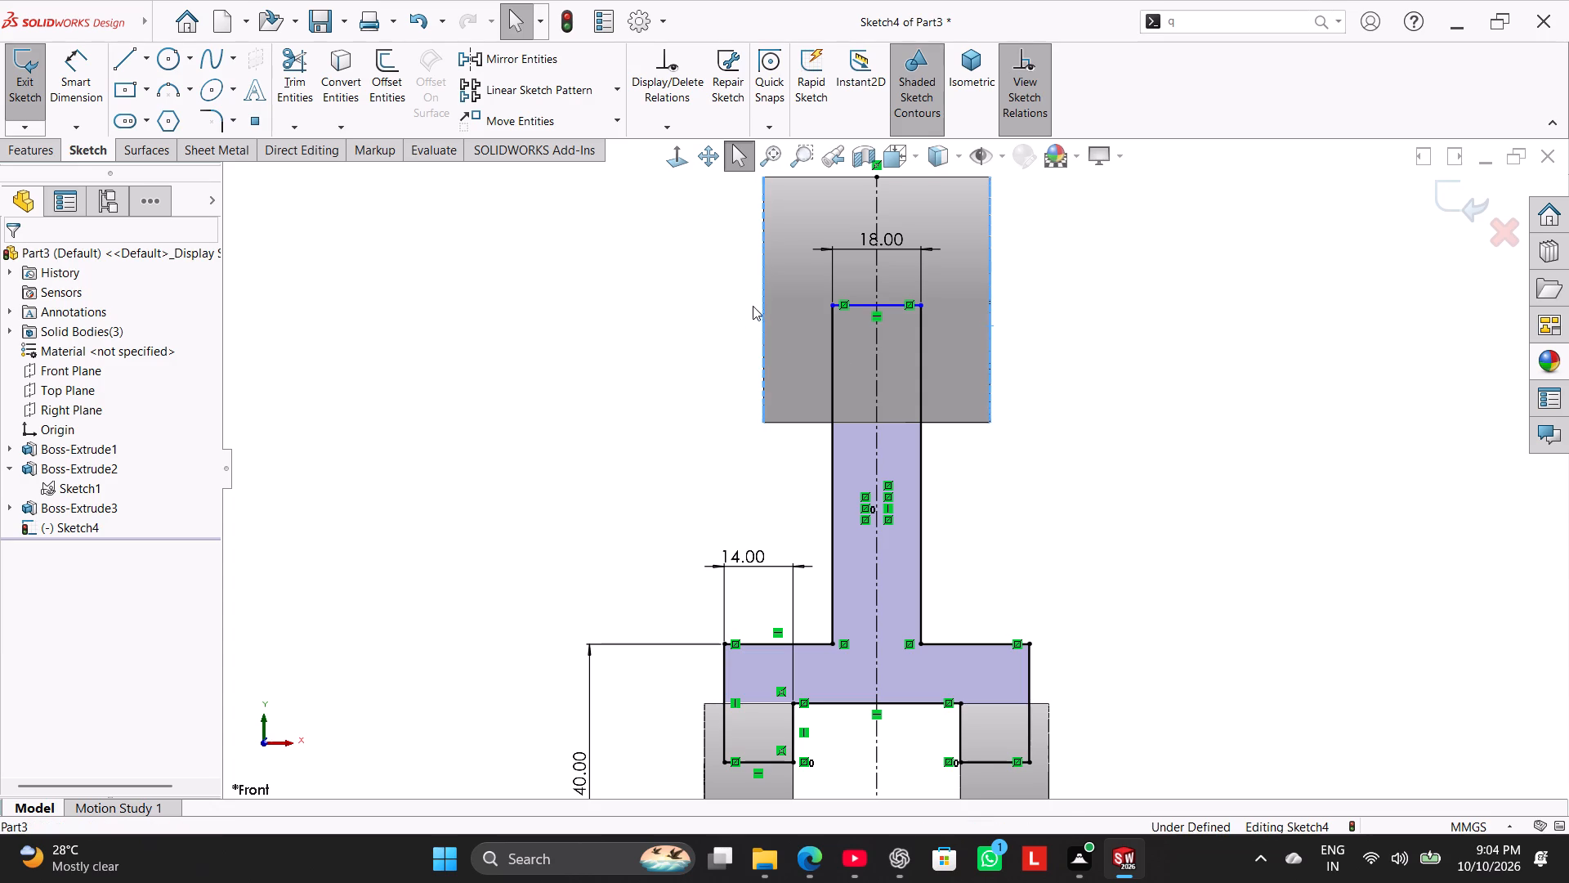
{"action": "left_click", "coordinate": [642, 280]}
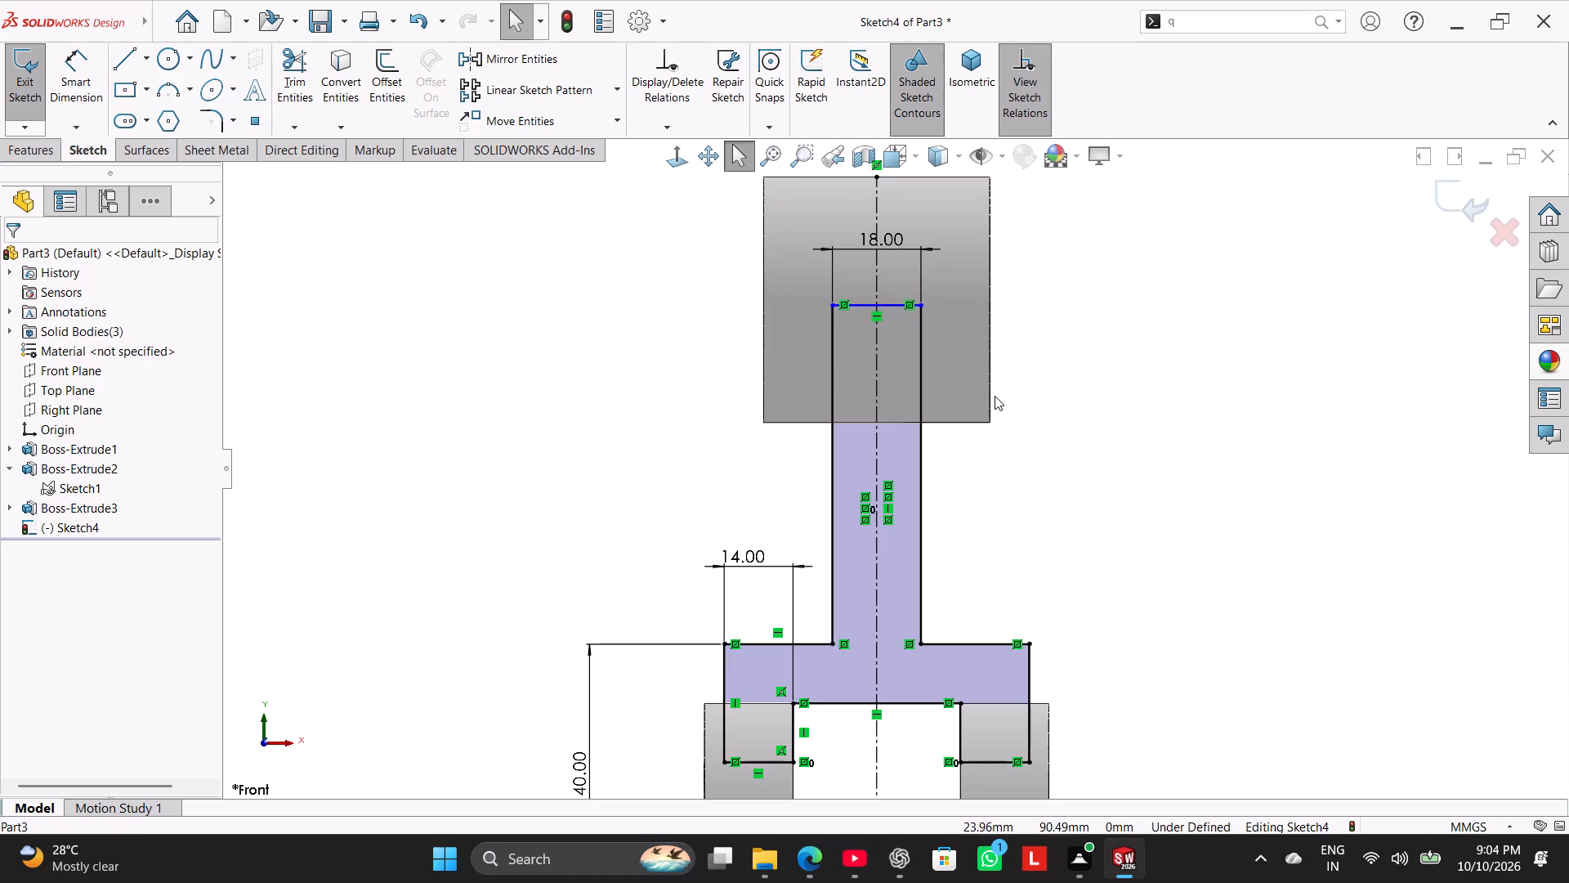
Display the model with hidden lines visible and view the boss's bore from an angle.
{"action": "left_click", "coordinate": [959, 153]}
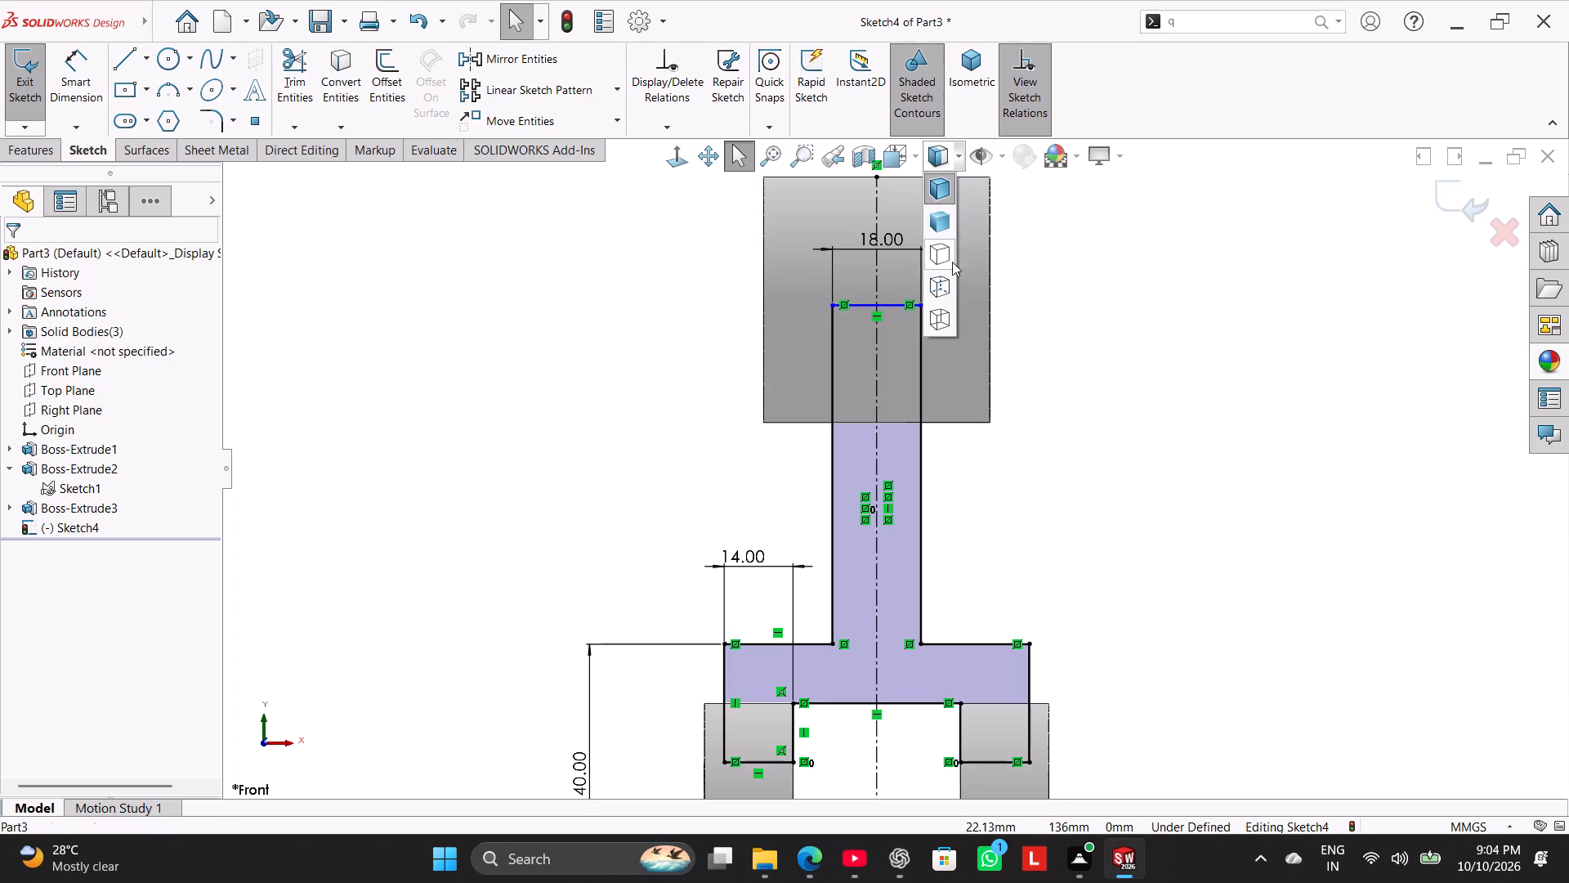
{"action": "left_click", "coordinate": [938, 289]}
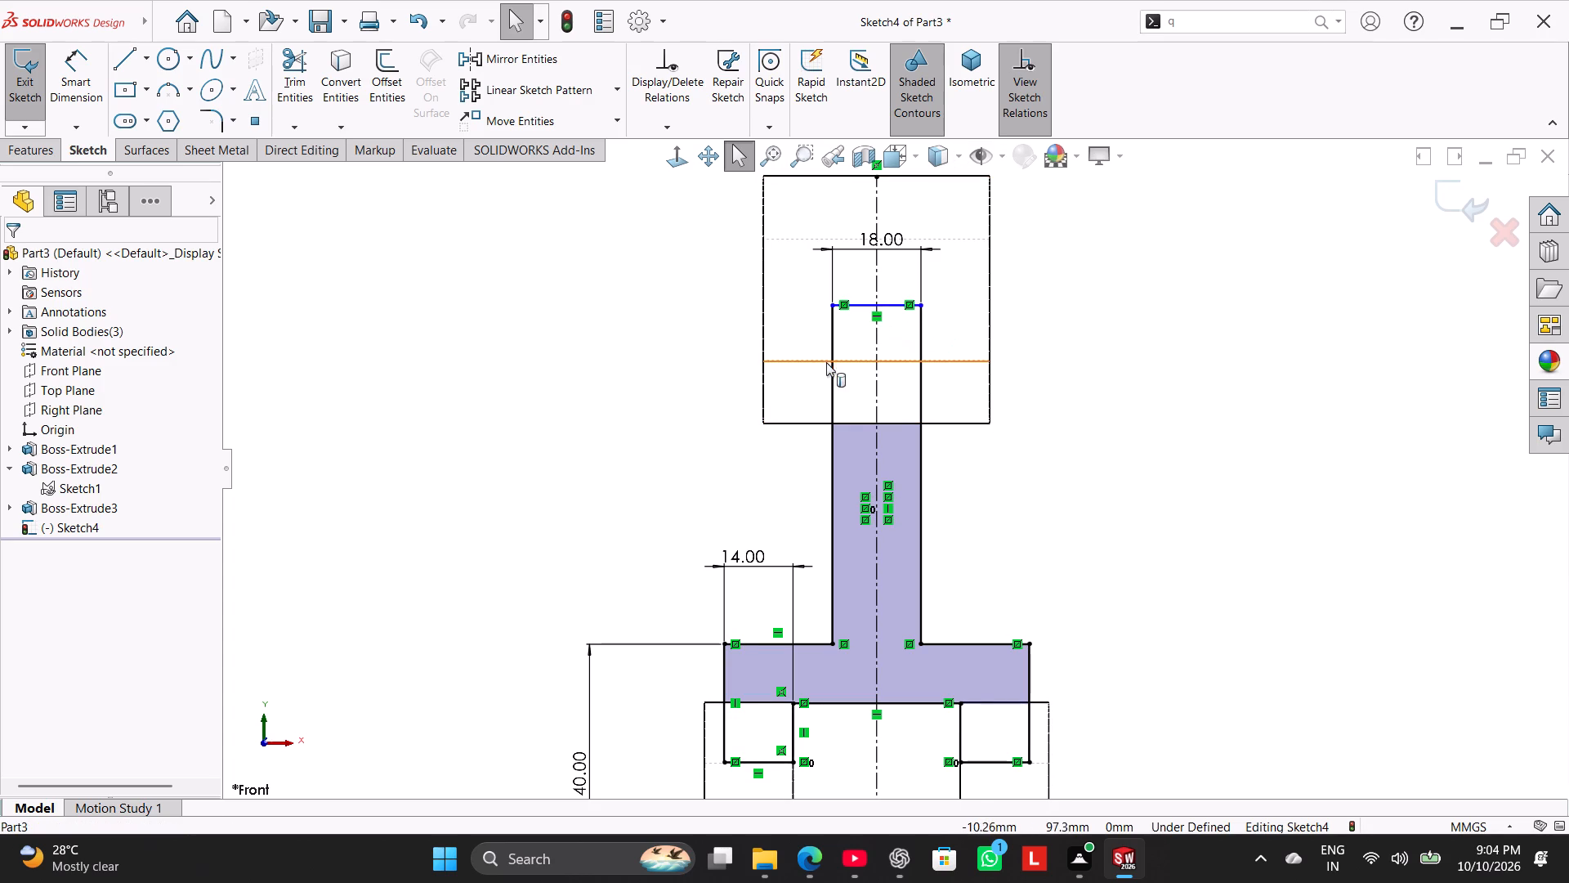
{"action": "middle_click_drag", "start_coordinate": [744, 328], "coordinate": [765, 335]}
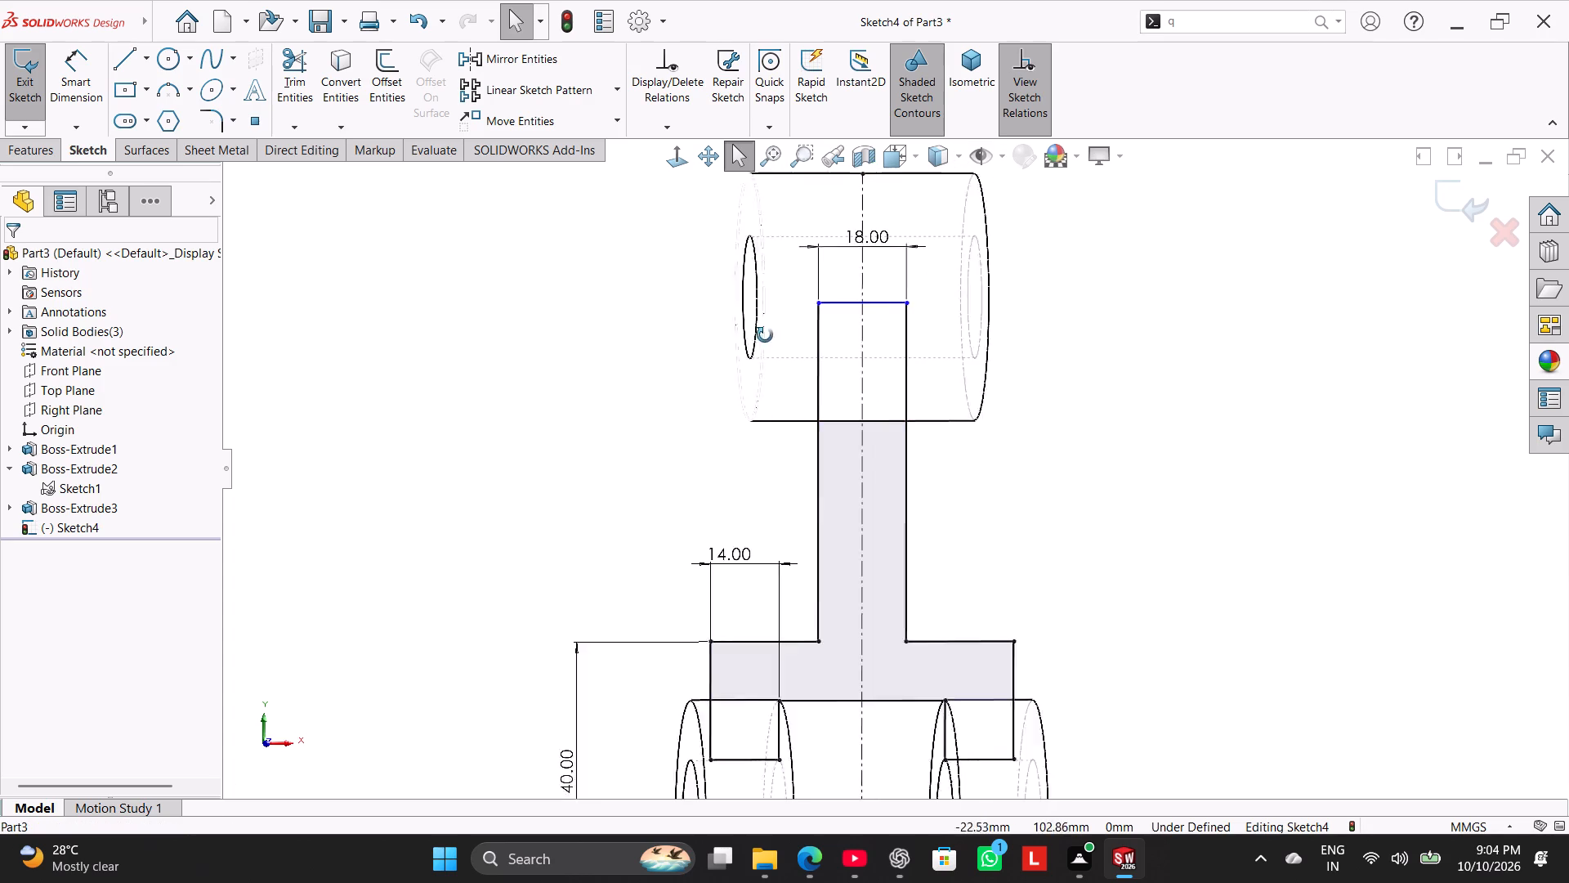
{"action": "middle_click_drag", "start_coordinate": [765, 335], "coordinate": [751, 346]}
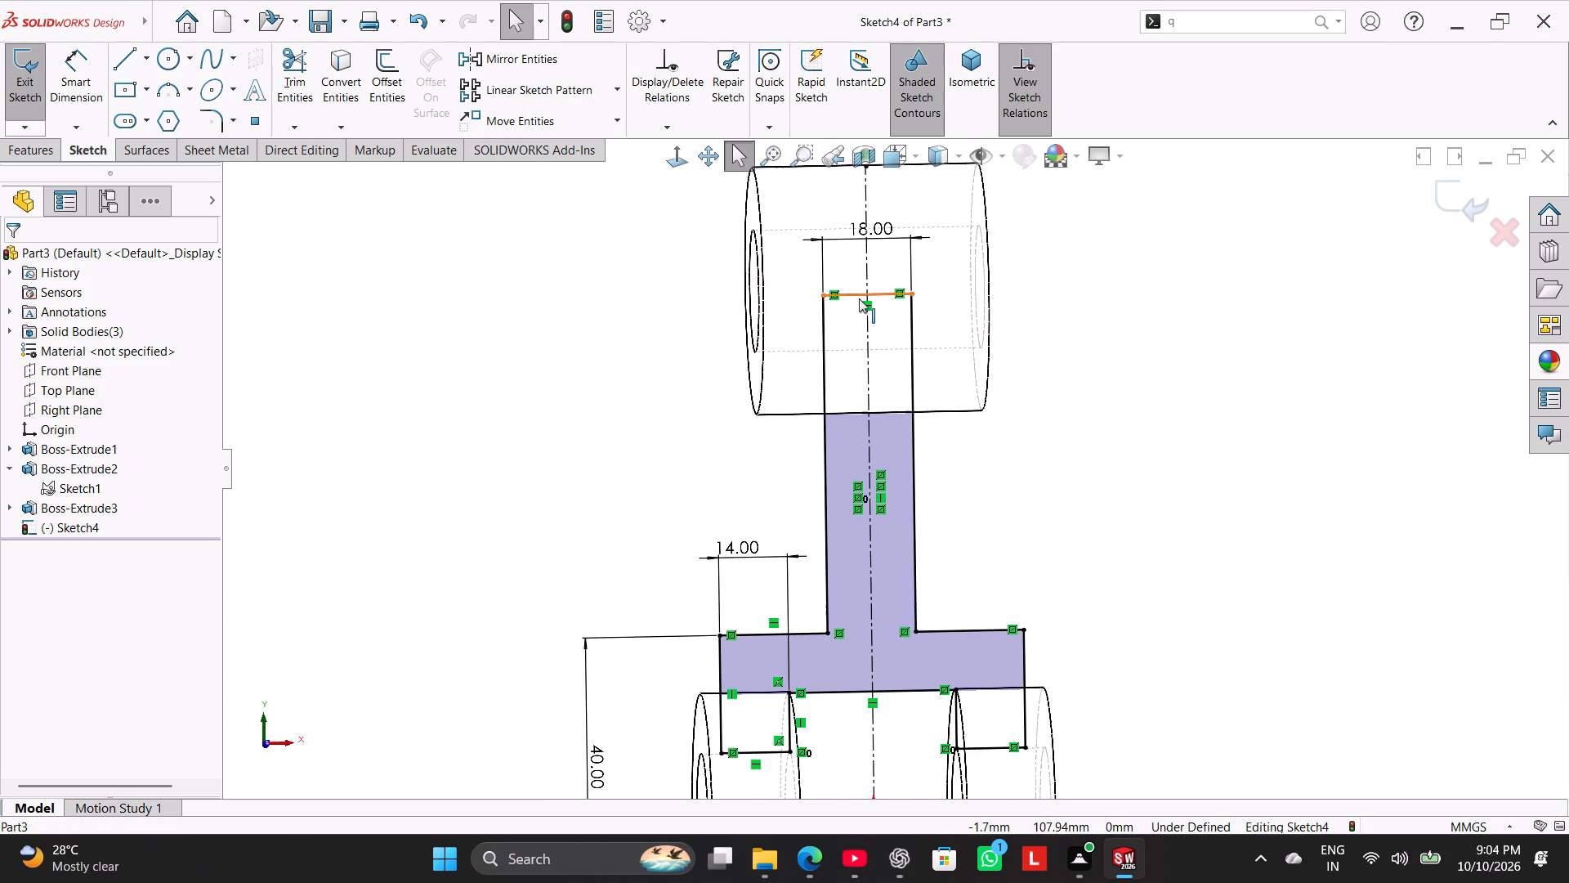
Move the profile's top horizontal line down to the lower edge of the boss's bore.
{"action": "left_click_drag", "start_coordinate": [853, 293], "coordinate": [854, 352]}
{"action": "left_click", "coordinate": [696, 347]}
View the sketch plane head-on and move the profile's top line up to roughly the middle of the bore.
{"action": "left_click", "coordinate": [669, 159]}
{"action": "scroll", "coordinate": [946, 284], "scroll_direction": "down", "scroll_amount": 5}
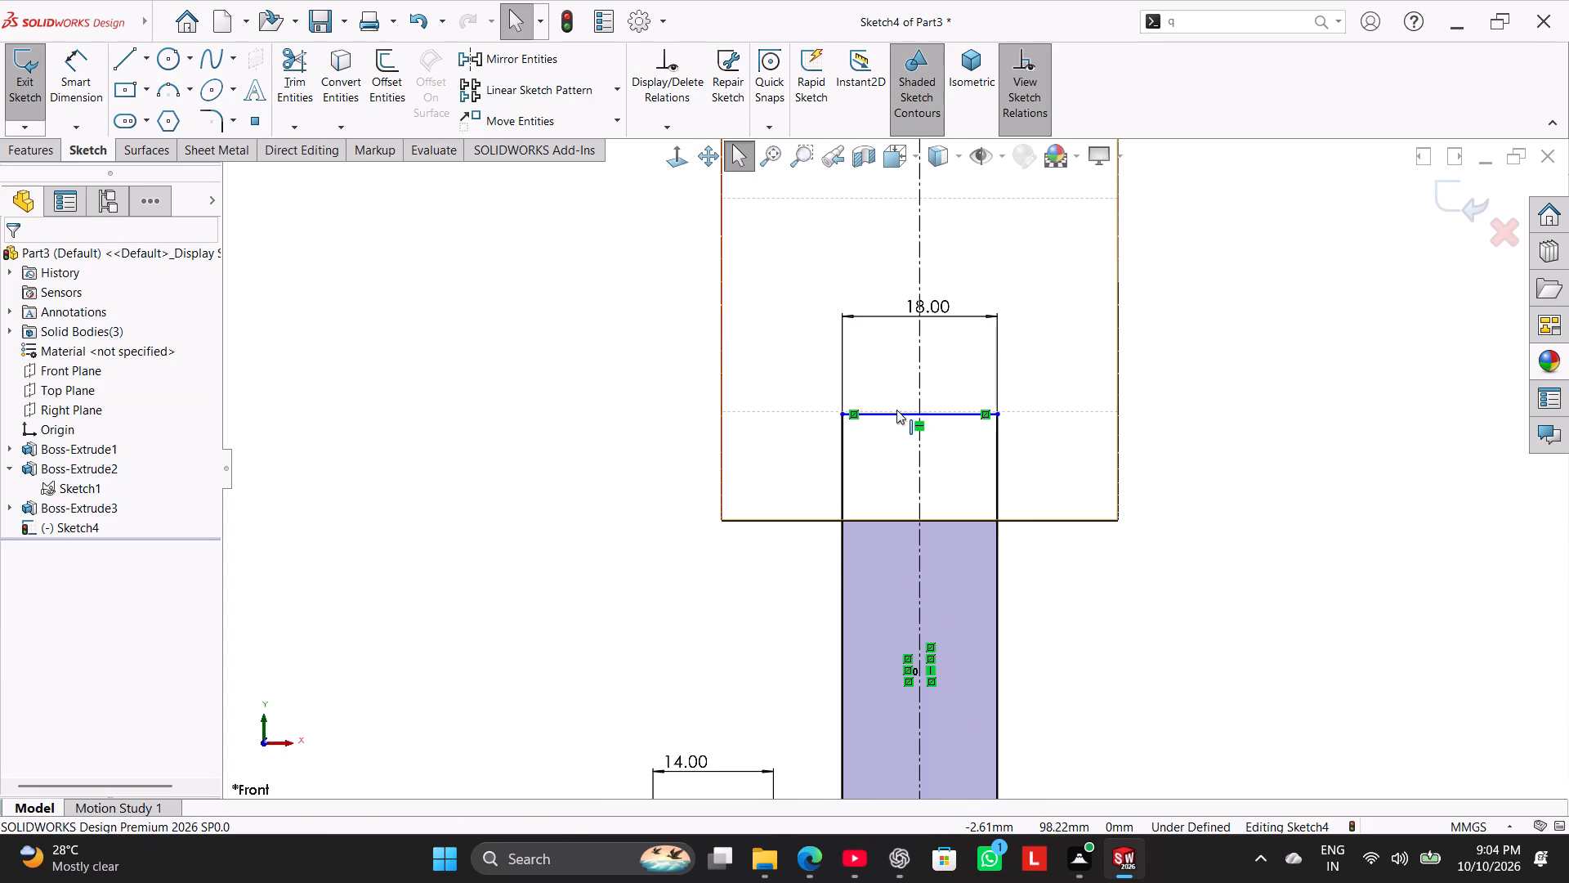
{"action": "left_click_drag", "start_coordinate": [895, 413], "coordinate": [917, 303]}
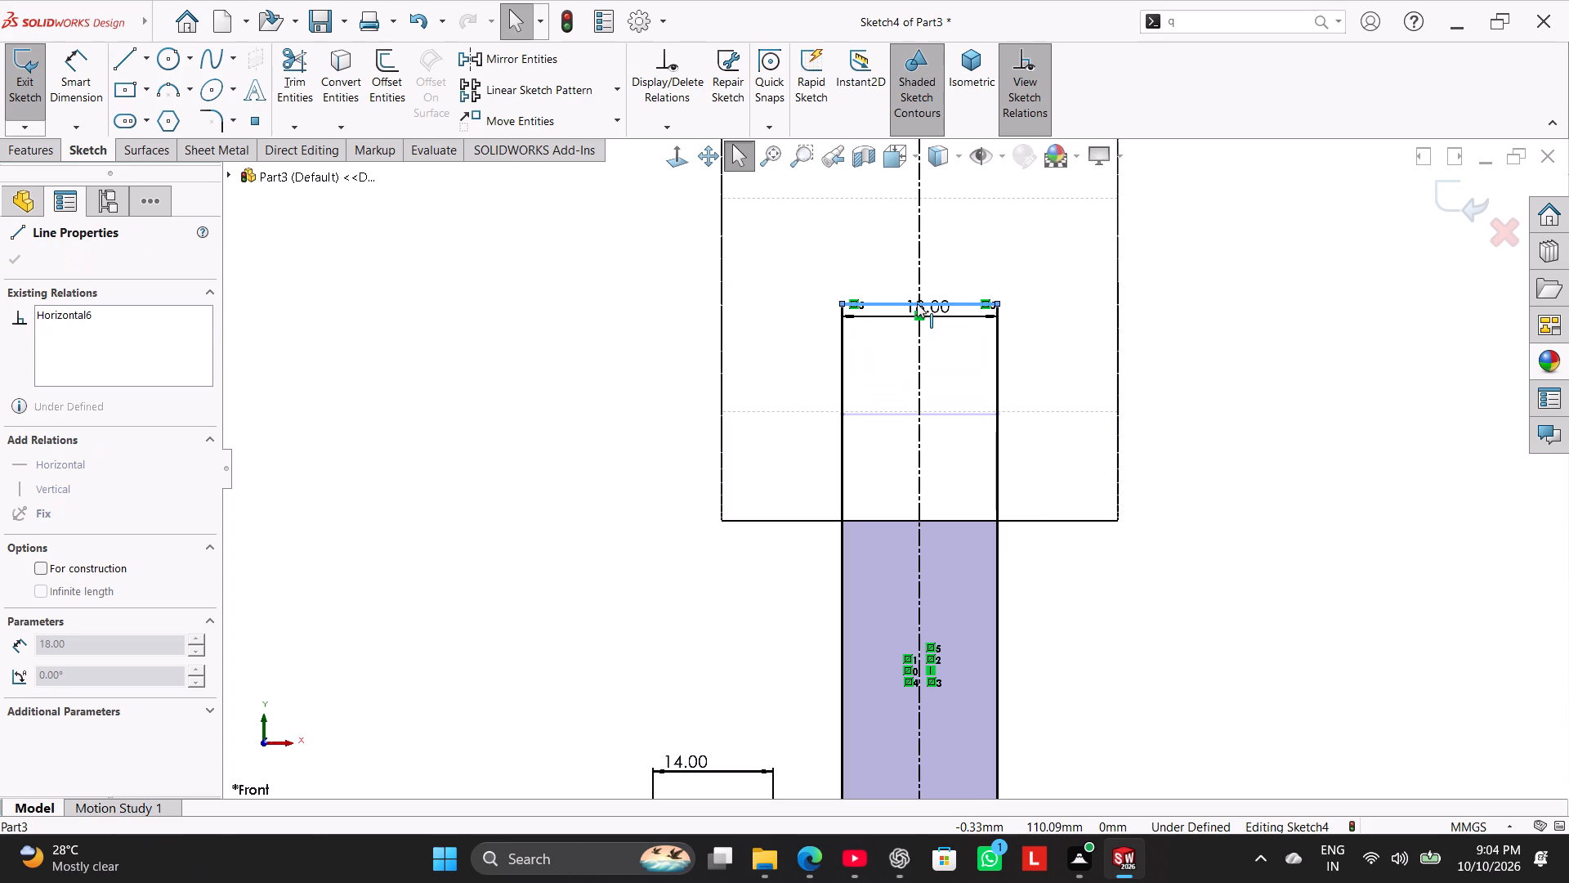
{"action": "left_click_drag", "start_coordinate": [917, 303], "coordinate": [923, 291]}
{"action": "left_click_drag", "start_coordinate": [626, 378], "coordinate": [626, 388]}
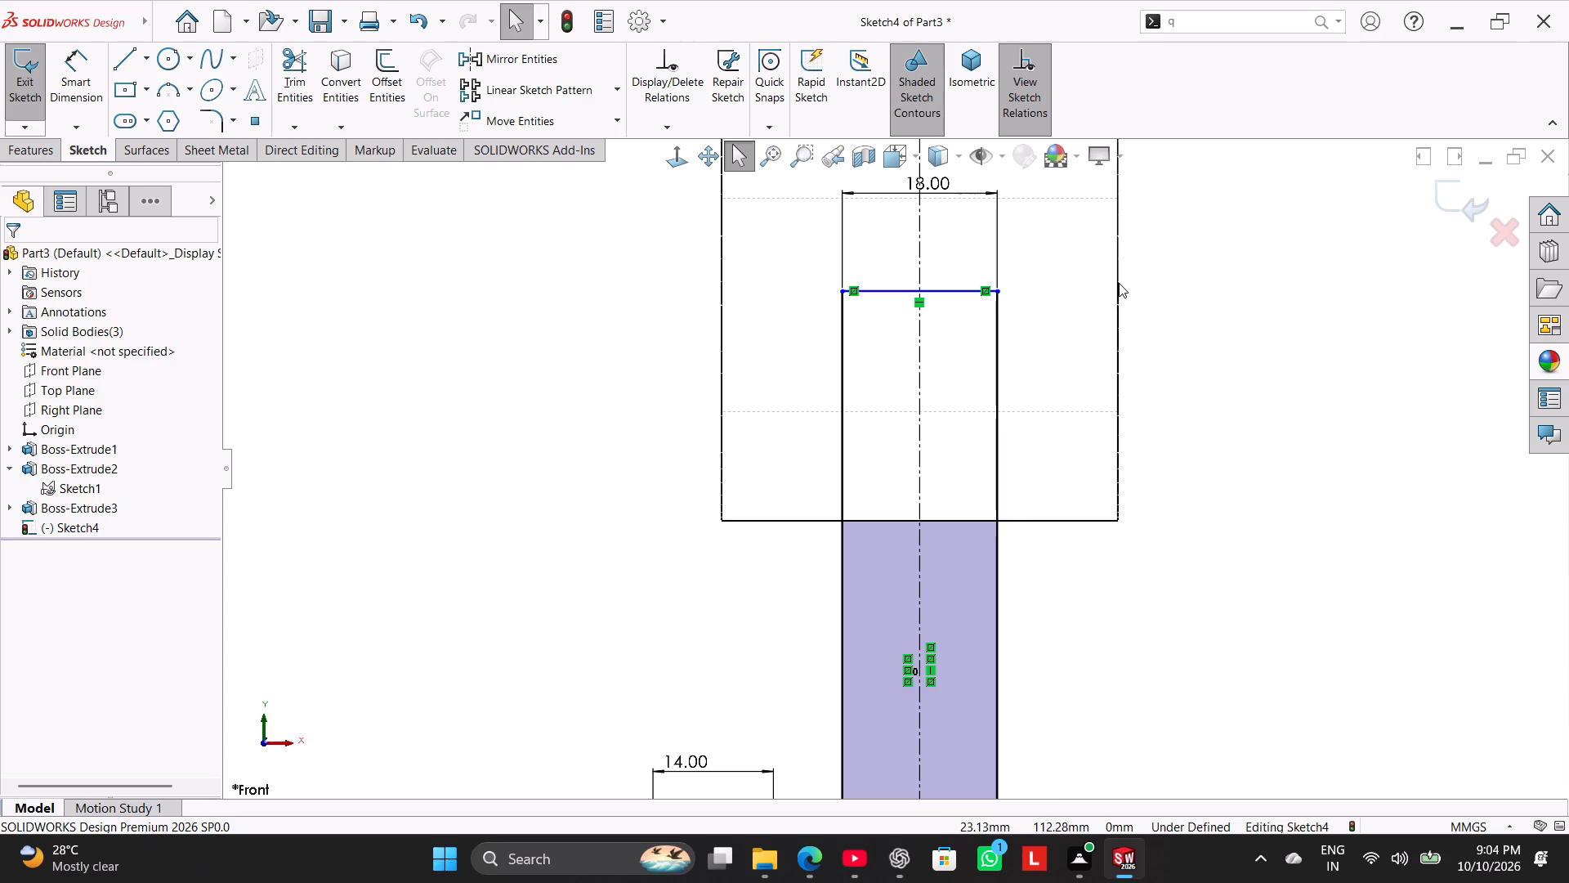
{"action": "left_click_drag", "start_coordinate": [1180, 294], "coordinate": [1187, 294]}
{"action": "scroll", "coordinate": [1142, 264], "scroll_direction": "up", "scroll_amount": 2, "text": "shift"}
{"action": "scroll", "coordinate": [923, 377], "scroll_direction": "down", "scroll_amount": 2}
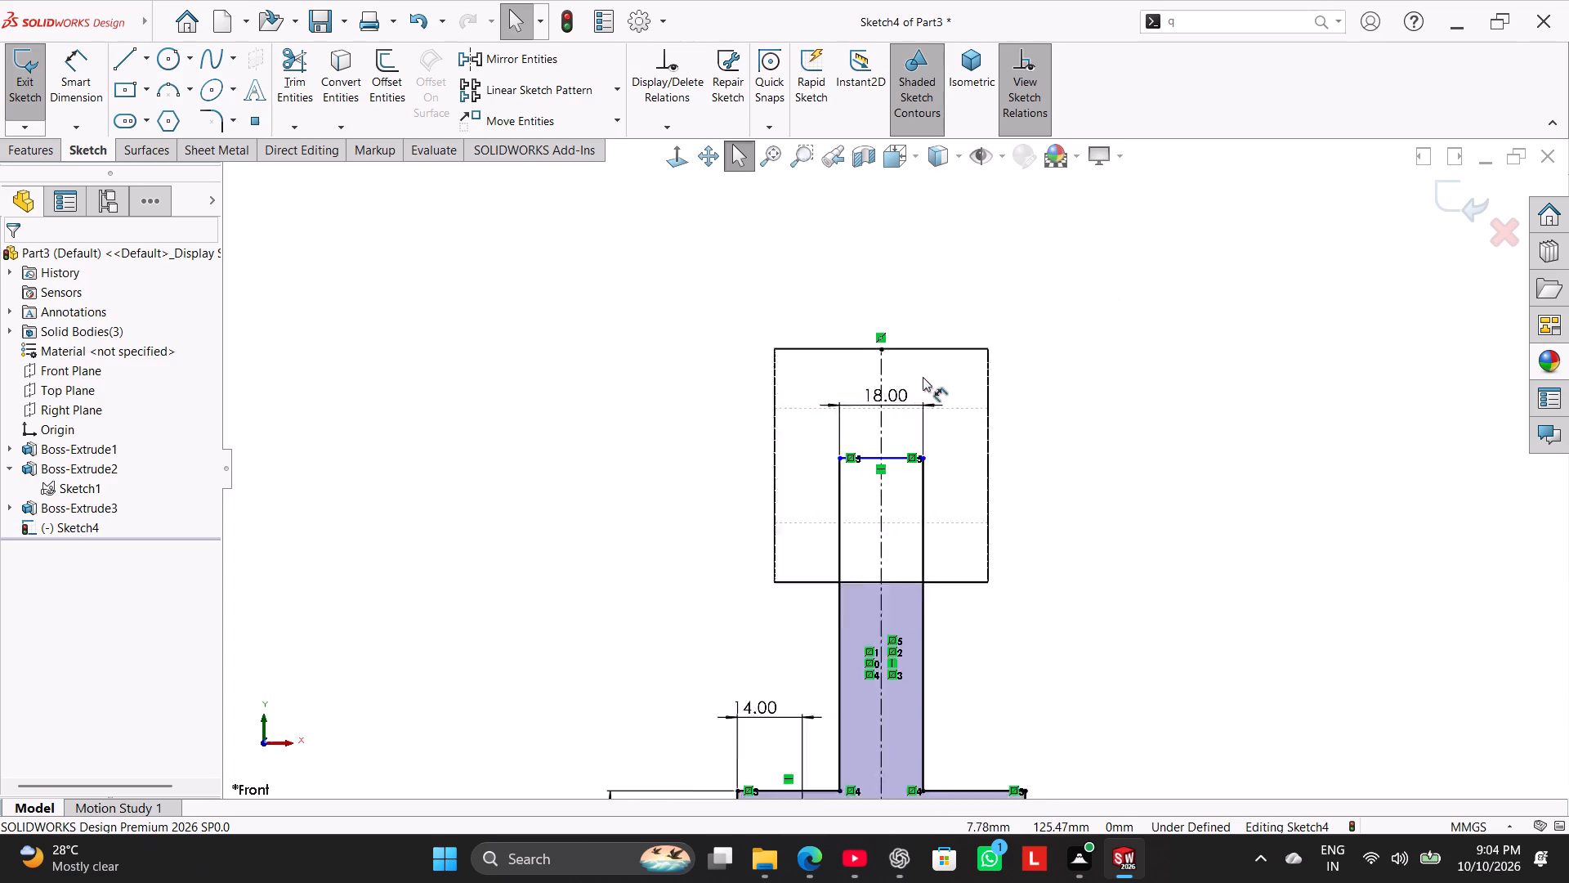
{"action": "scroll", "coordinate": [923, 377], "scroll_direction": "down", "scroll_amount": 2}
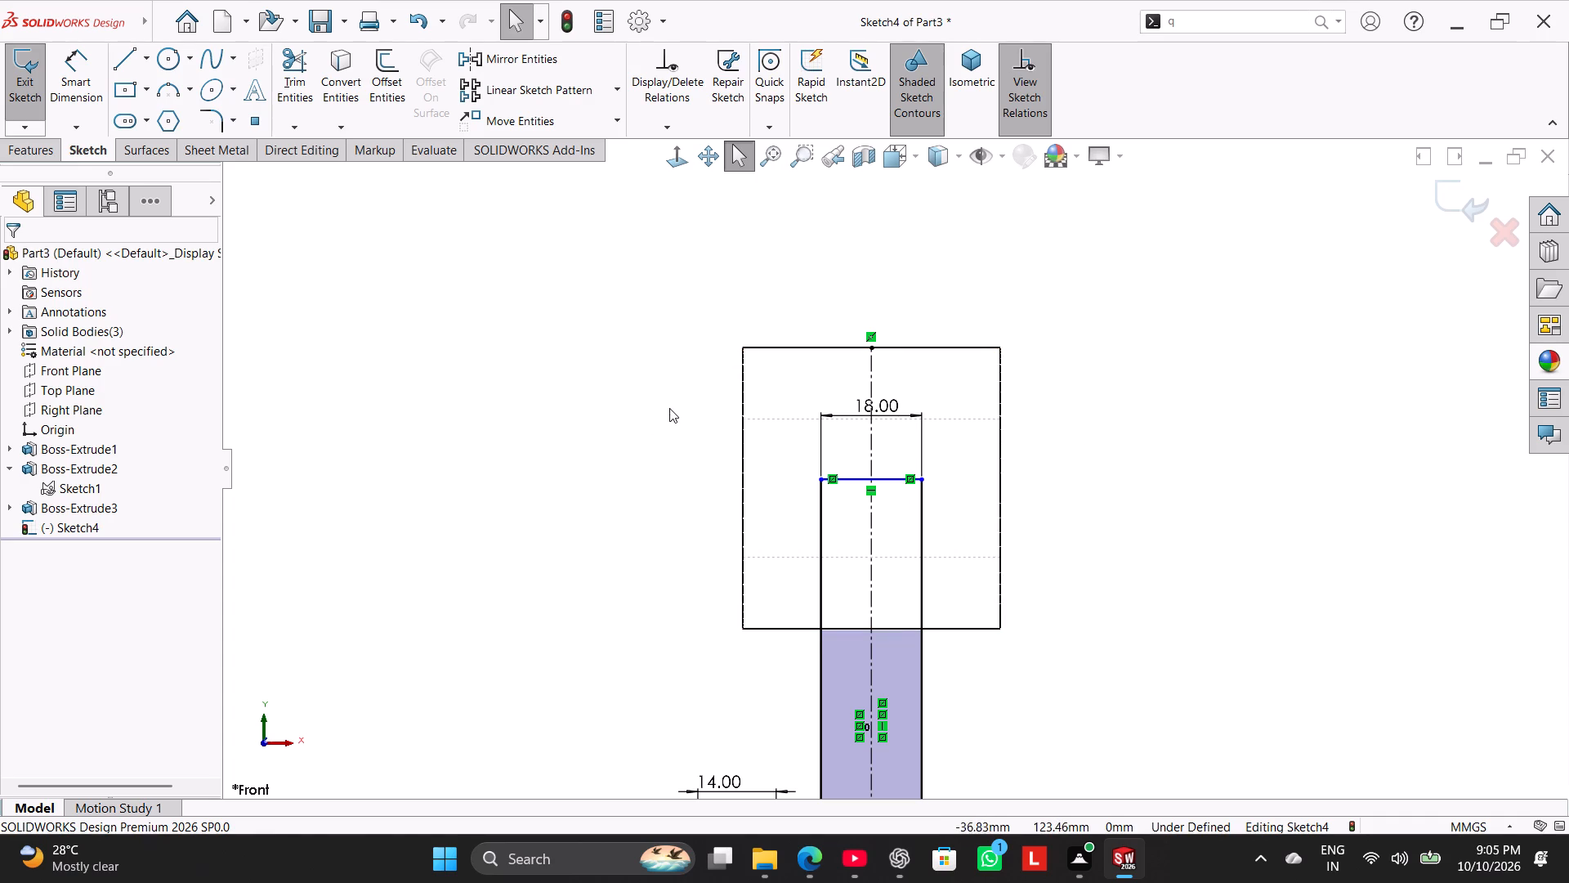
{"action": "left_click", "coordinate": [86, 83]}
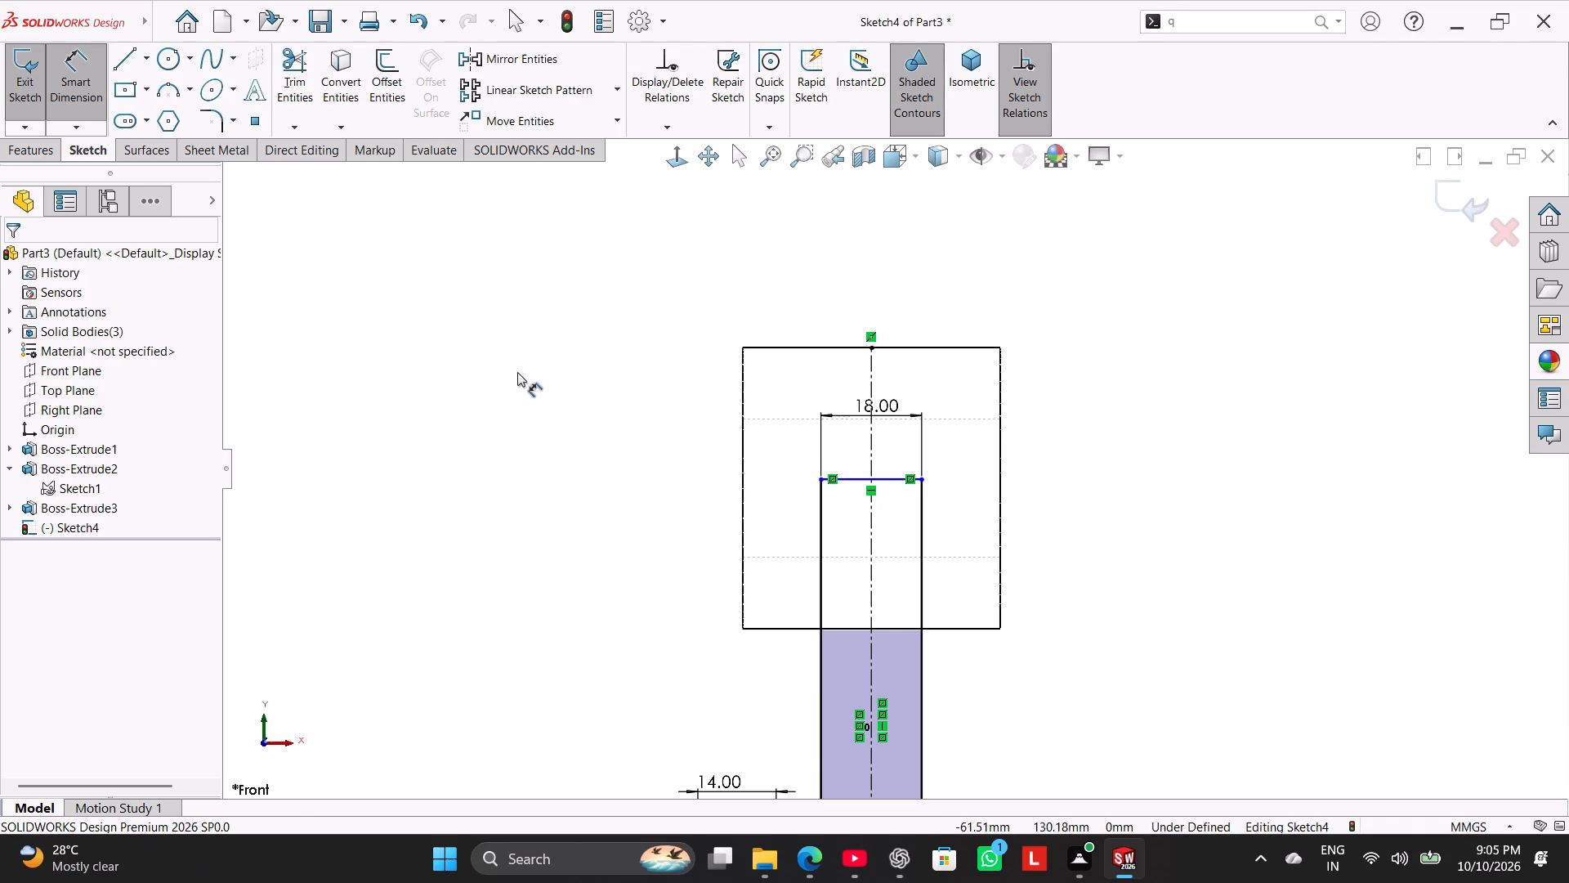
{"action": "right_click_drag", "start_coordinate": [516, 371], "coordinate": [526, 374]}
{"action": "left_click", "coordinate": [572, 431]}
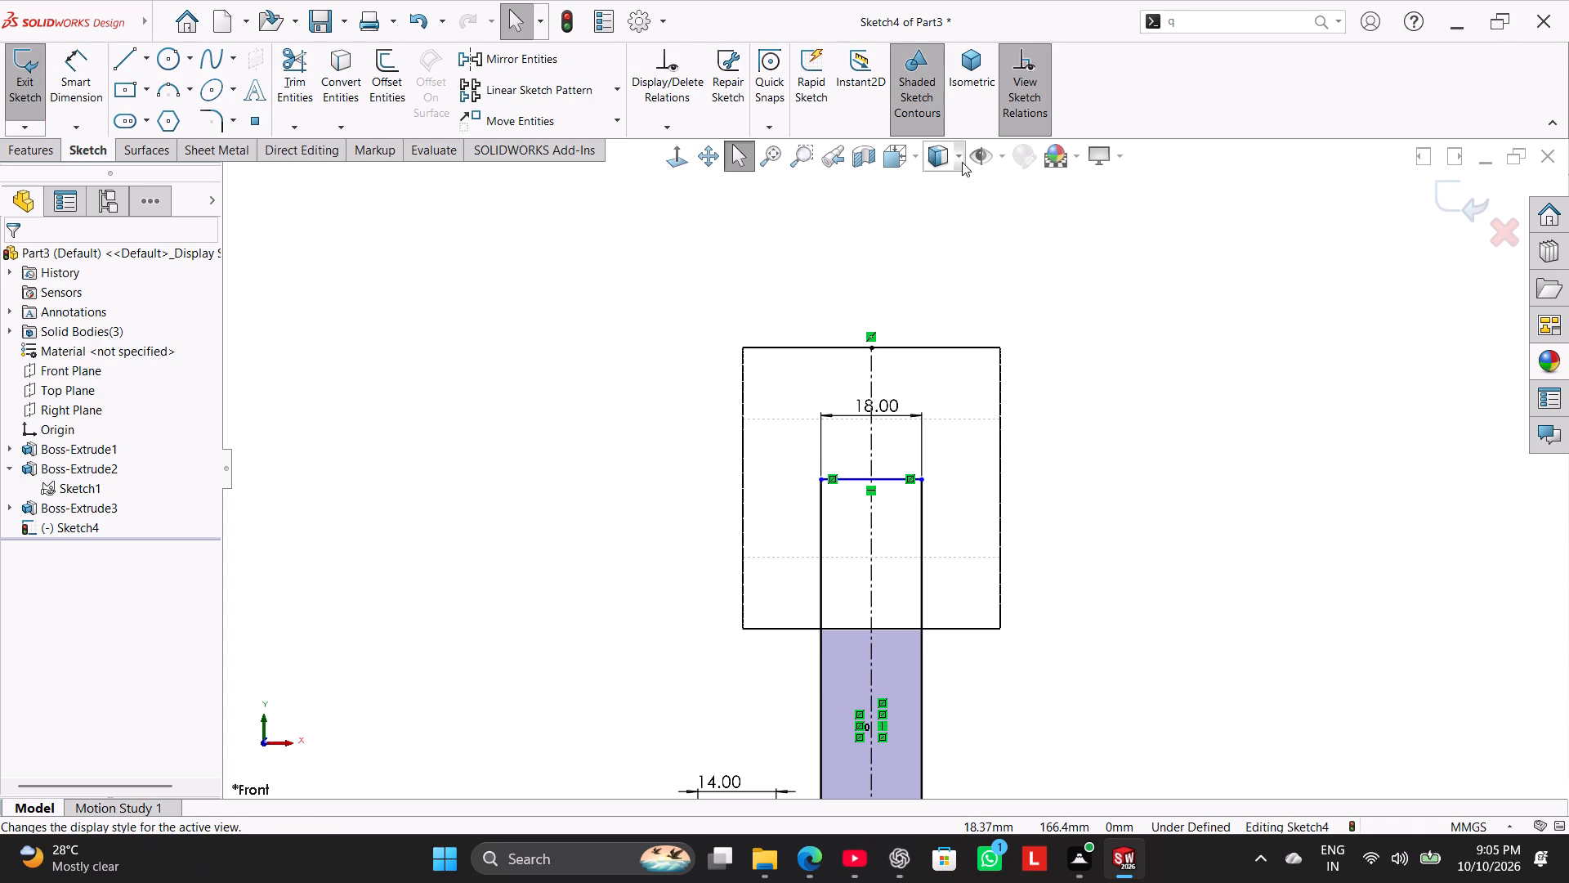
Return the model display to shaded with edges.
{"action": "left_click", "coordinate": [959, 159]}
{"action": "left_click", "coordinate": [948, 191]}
Examine the profile's top line against the upper boss and its bore, from an angle and from the front.
{"action": "middle_click_drag", "start_coordinate": [1117, 392], "coordinate": [1061, 406]}
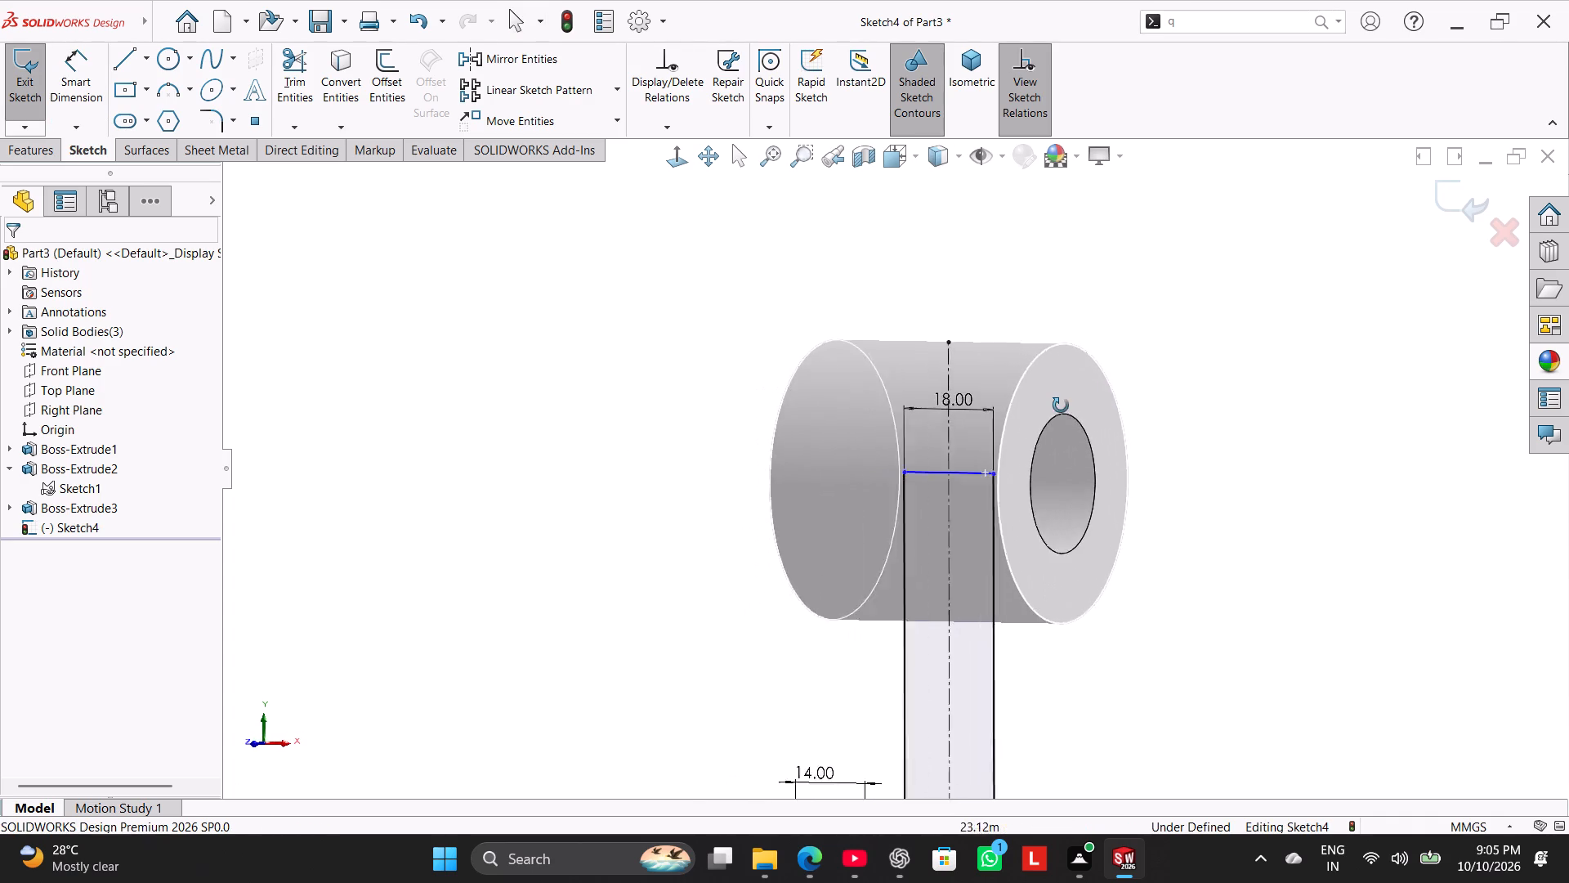
{"action": "middle_click_drag", "start_coordinate": [1061, 406], "coordinate": [1061, 410]}
{"action": "middle_click_drag", "start_coordinate": [994, 478], "coordinate": [924, 495]}
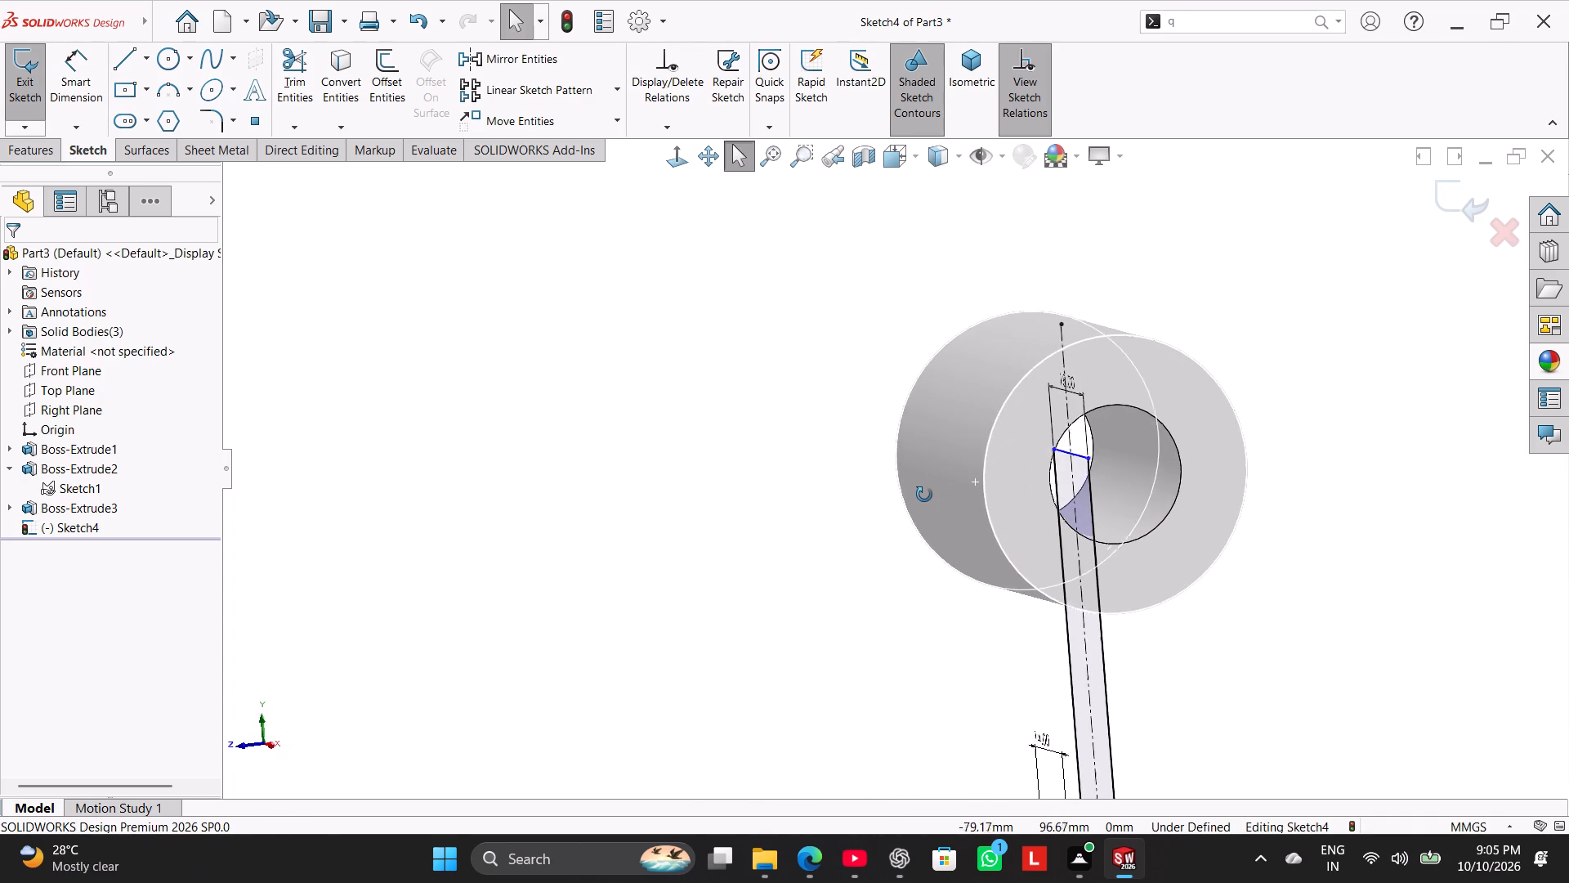
{"action": "middle_click_drag", "start_coordinate": [924, 495], "coordinate": [933, 494]}
{"action": "left_click", "coordinate": [678, 166]}
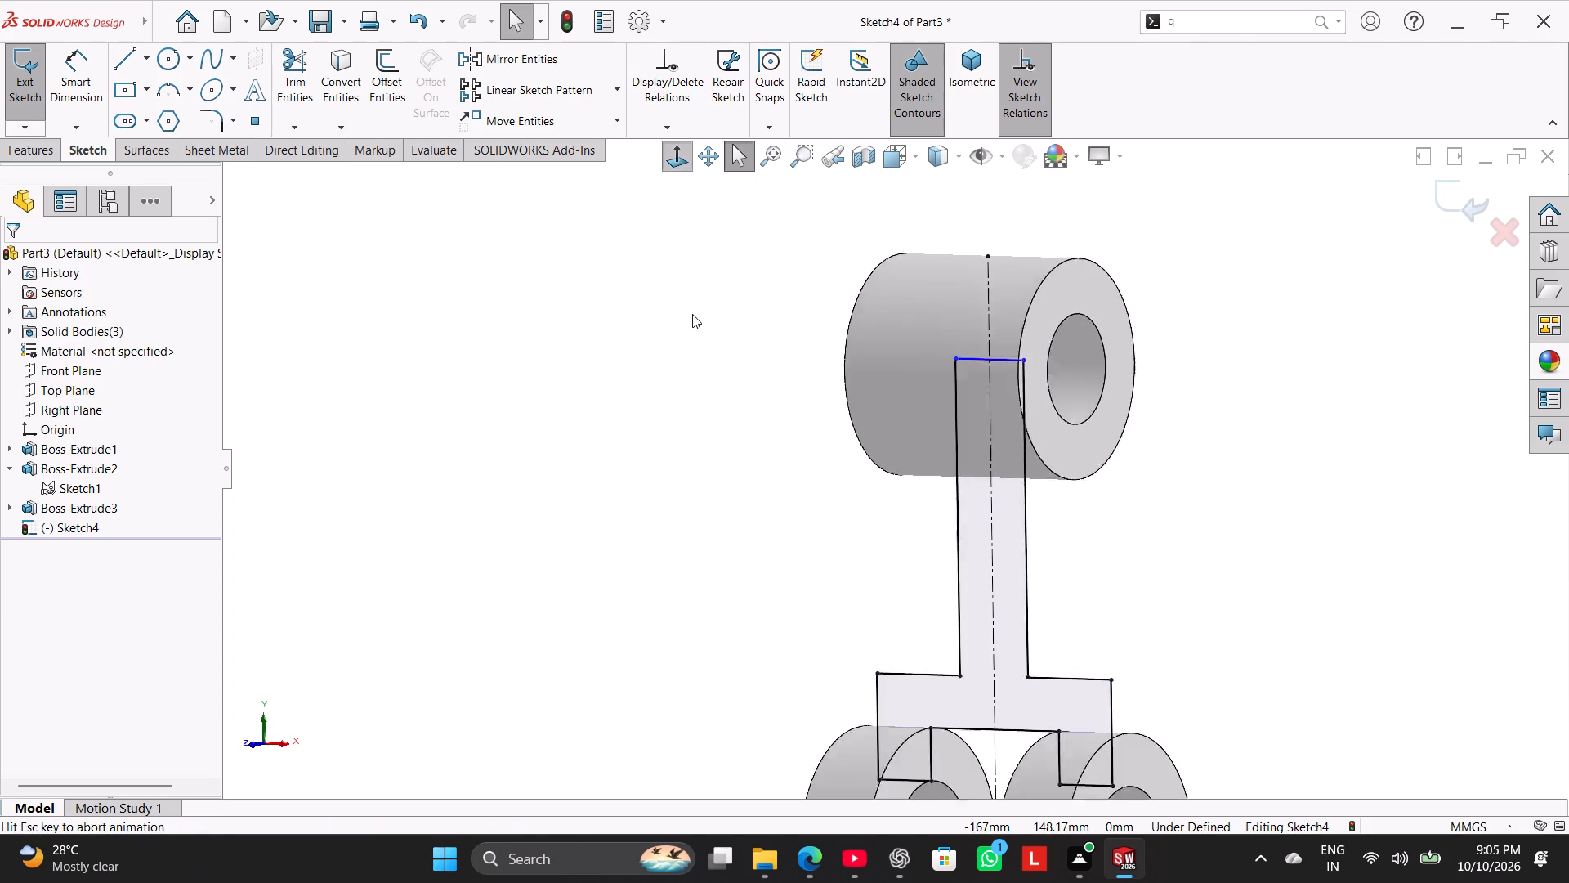
{"action": "scroll", "coordinate": [973, 237], "scroll_direction": "down", "scroll_amount": 6}
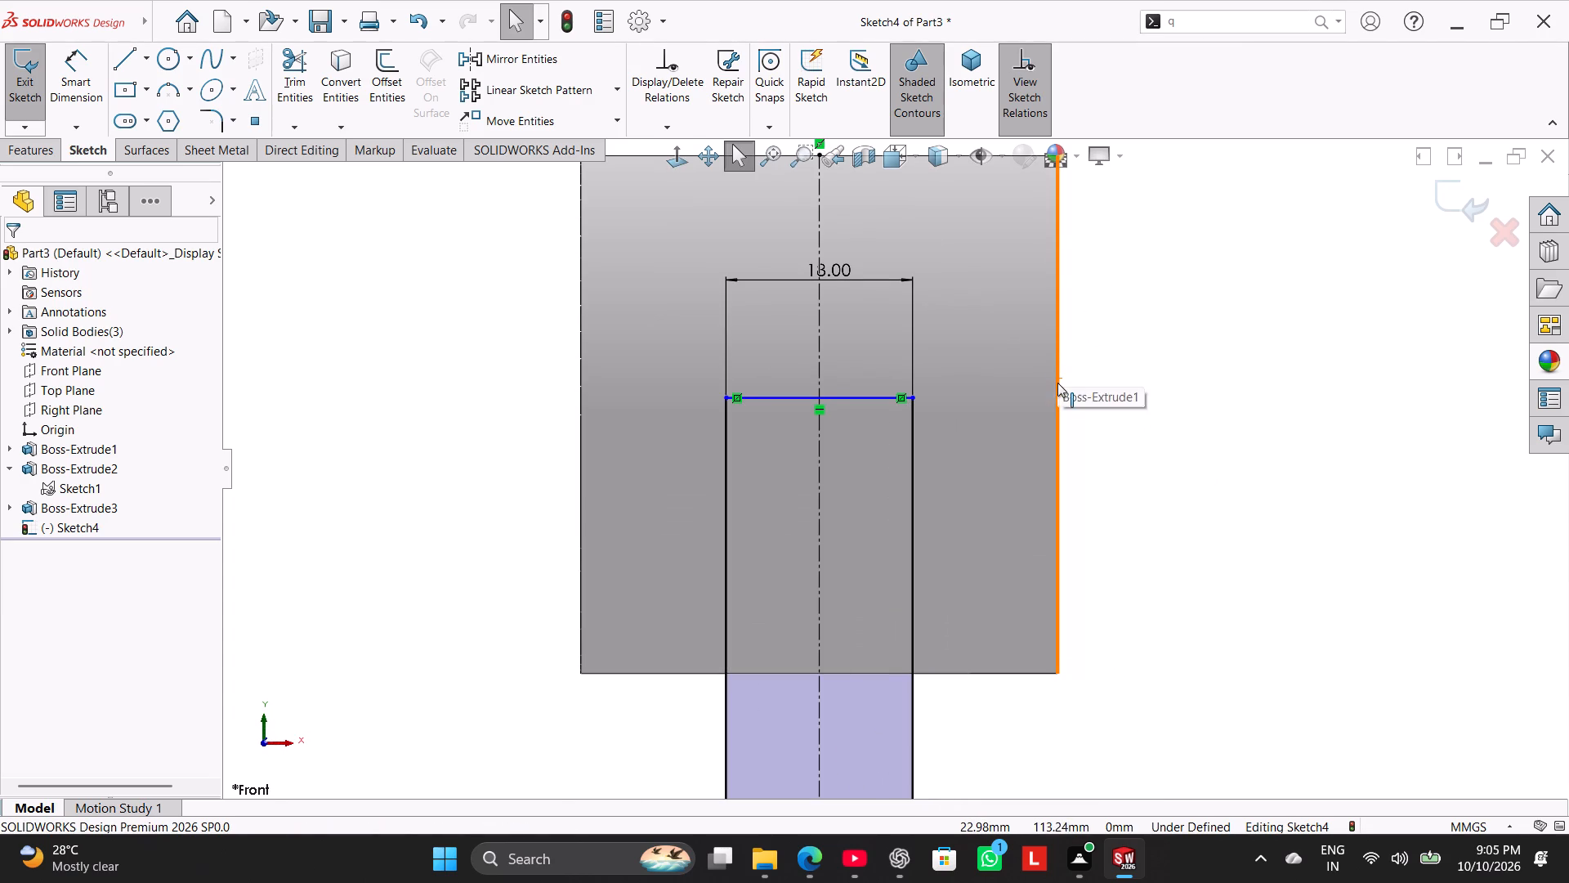
{"action": "left_click_drag", "start_coordinate": [1052, 478], "coordinate": [1052, 491], "text": "shift"}
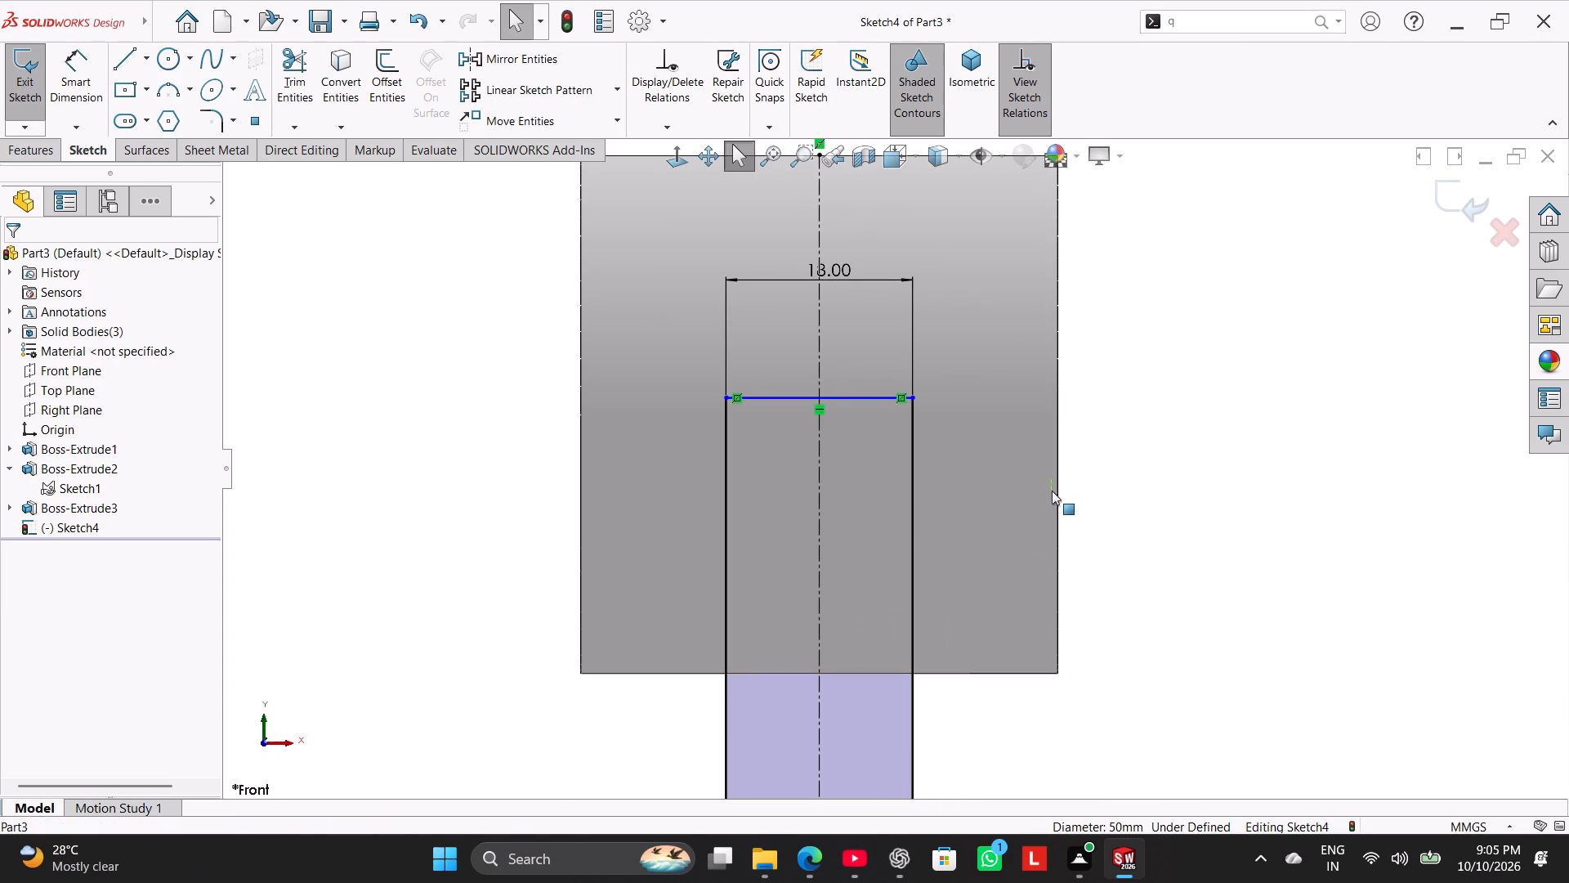
{"action": "left_click_drag", "start_coordinate": [1052, 491], "coordinate": [1052, 492], "text": "shift"}
{"action": "left_click", "coordinate": [1096, 412]}
{"action": "scroll", "coordinate": [1096, 381], "scroll_direction": "up", "scroll_amount": 2}
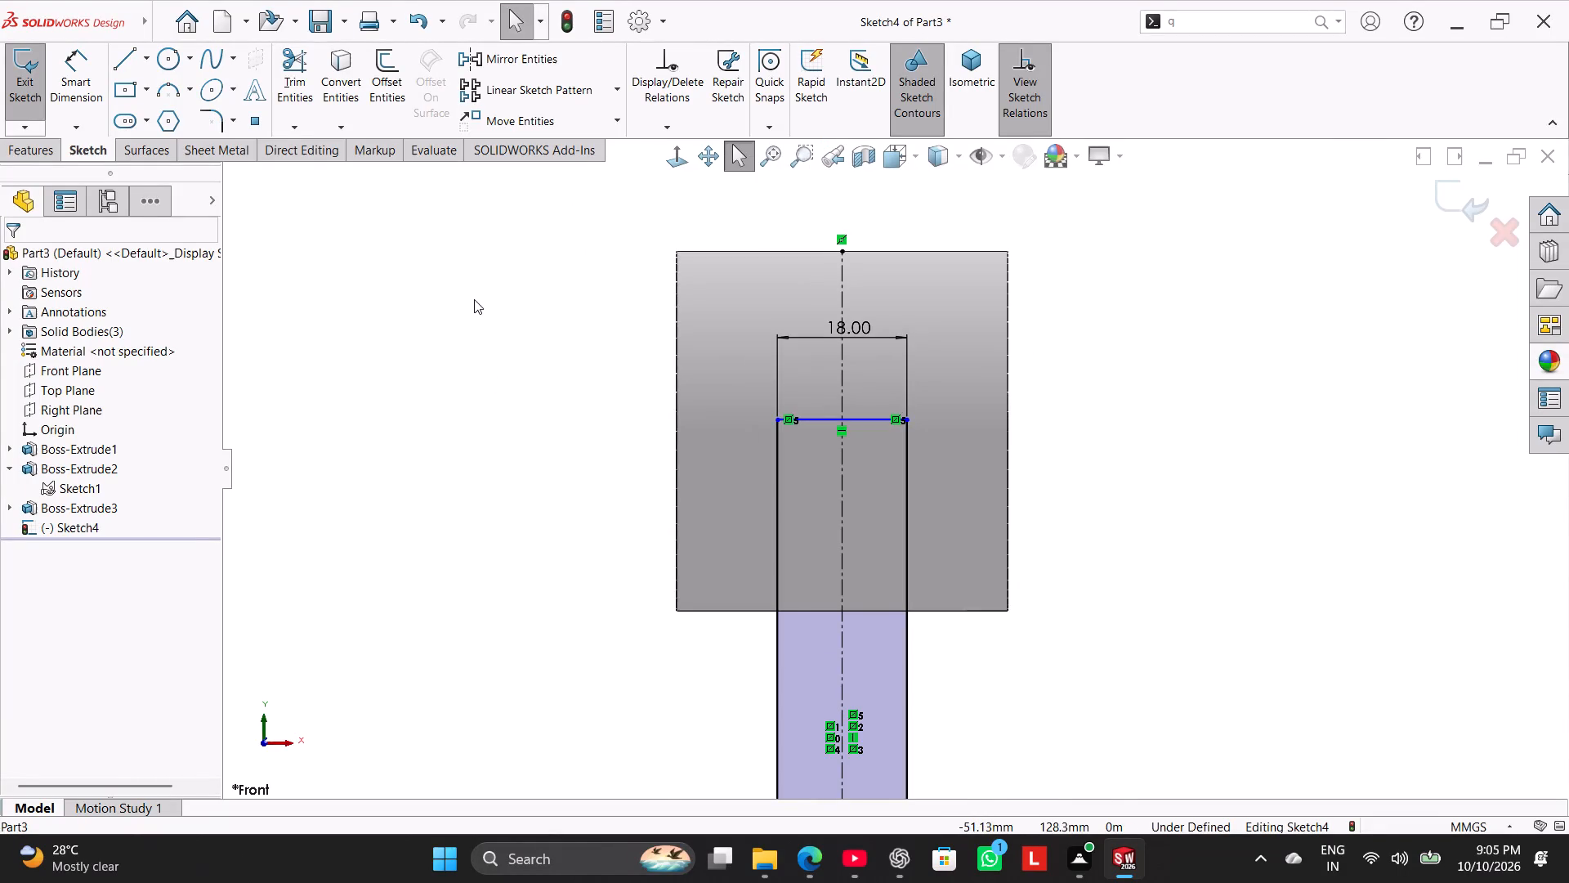
{"action": "scroll", "coordinate": [617, 374], "scroll_direction": "up", "scroll_amount": 1}
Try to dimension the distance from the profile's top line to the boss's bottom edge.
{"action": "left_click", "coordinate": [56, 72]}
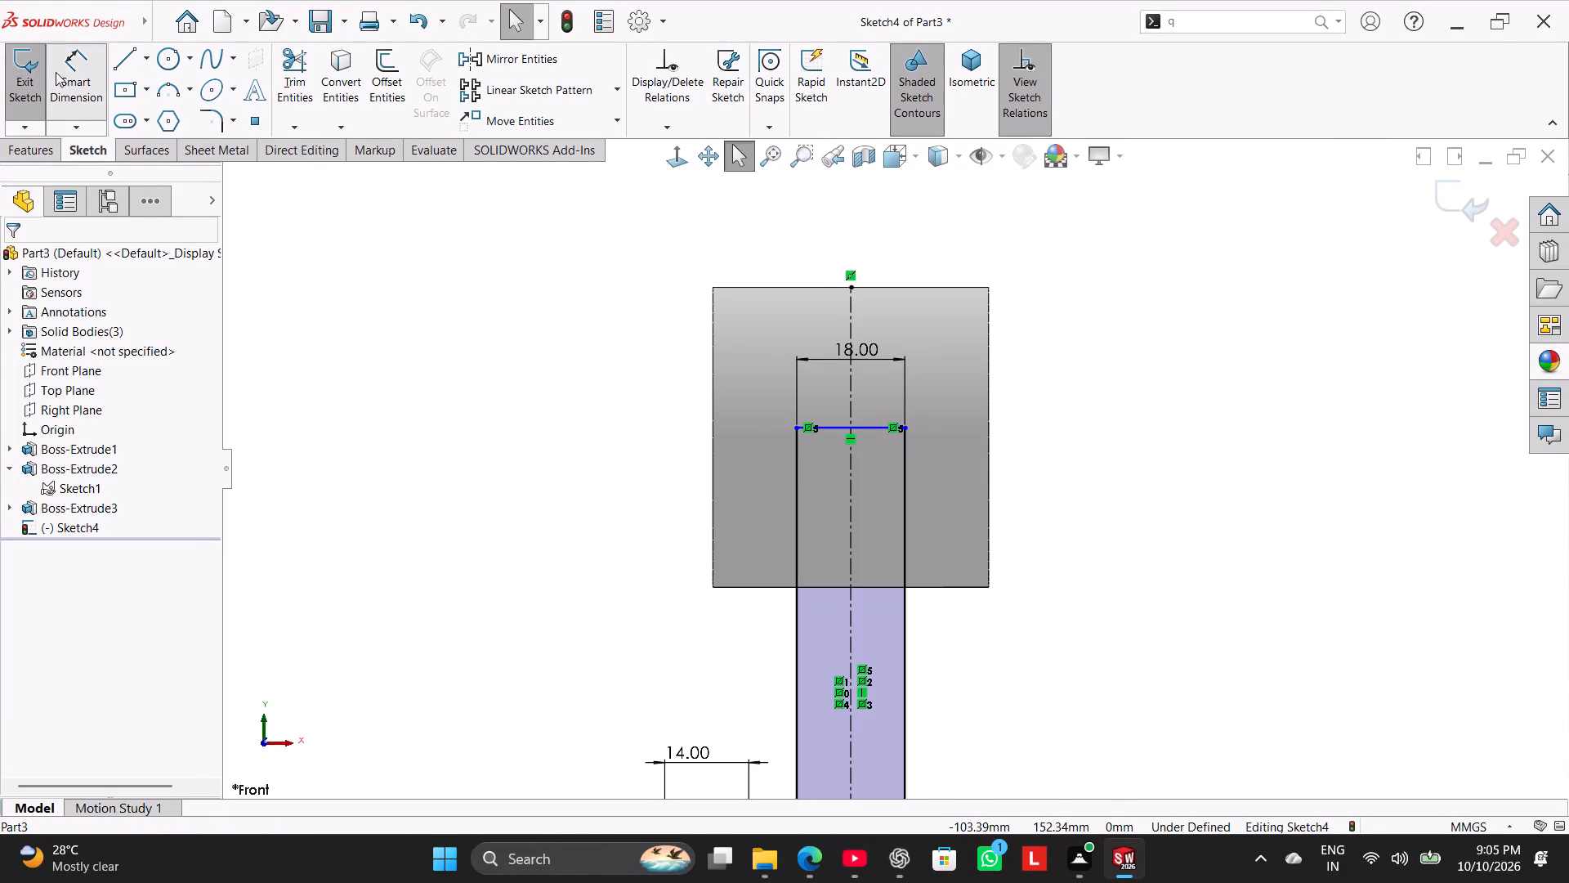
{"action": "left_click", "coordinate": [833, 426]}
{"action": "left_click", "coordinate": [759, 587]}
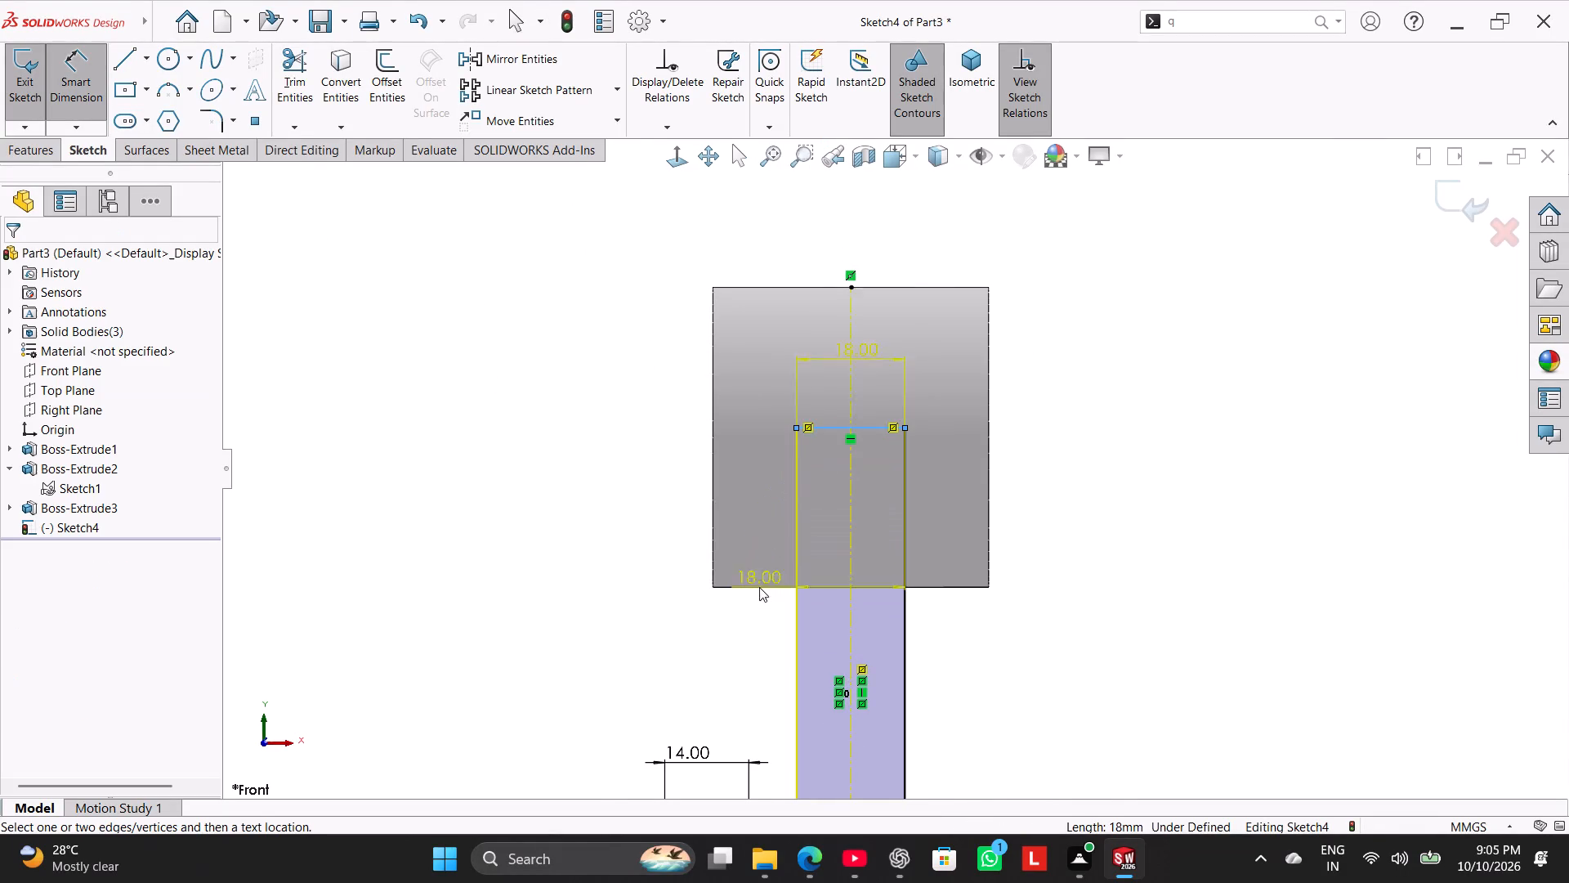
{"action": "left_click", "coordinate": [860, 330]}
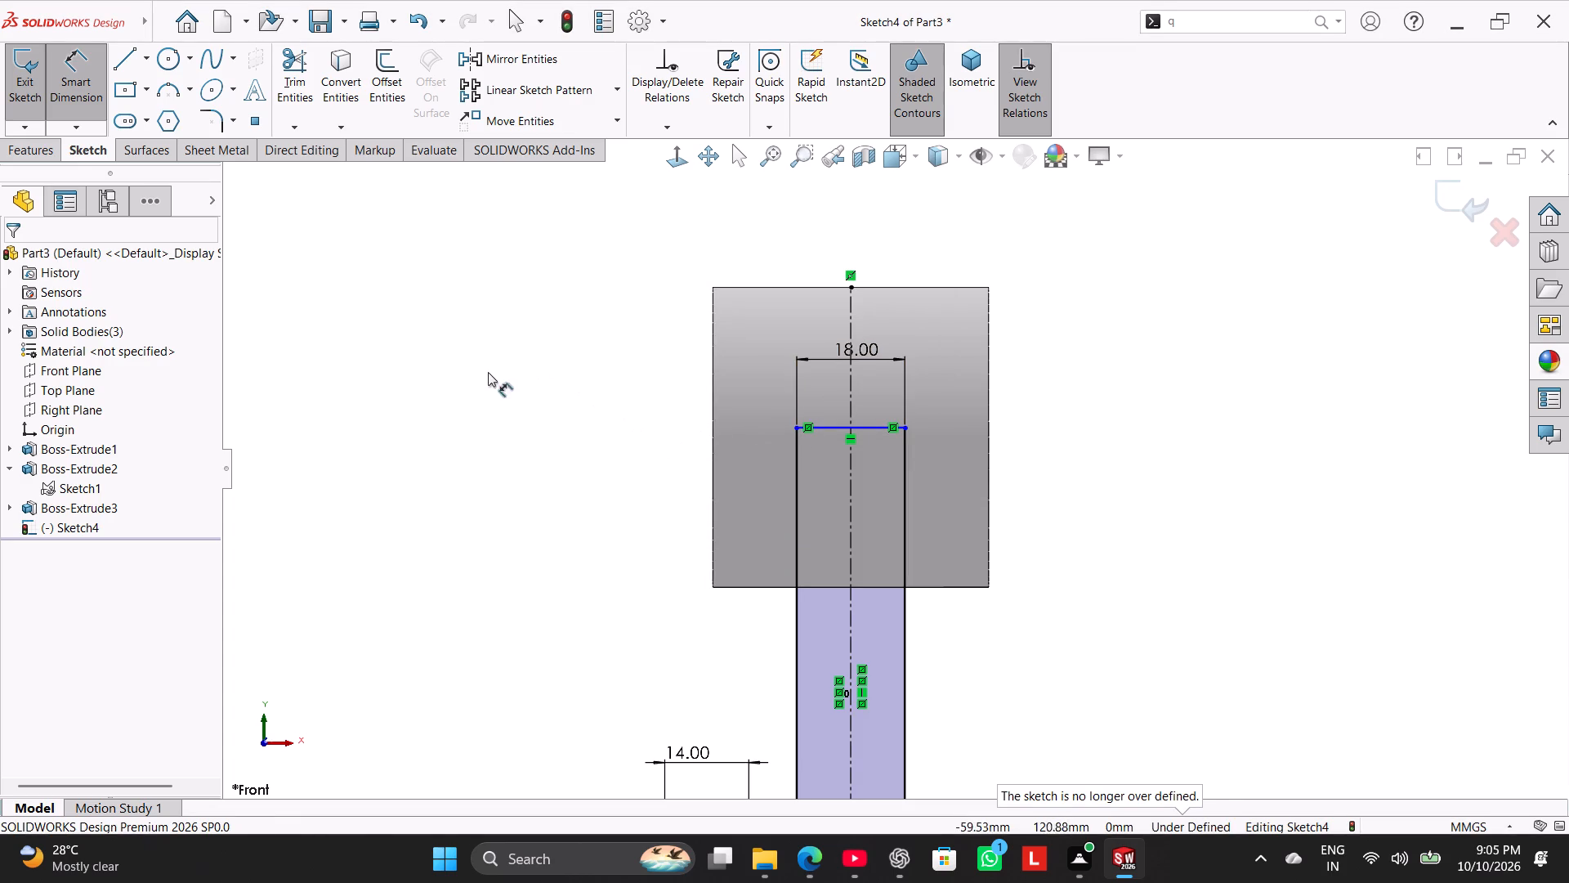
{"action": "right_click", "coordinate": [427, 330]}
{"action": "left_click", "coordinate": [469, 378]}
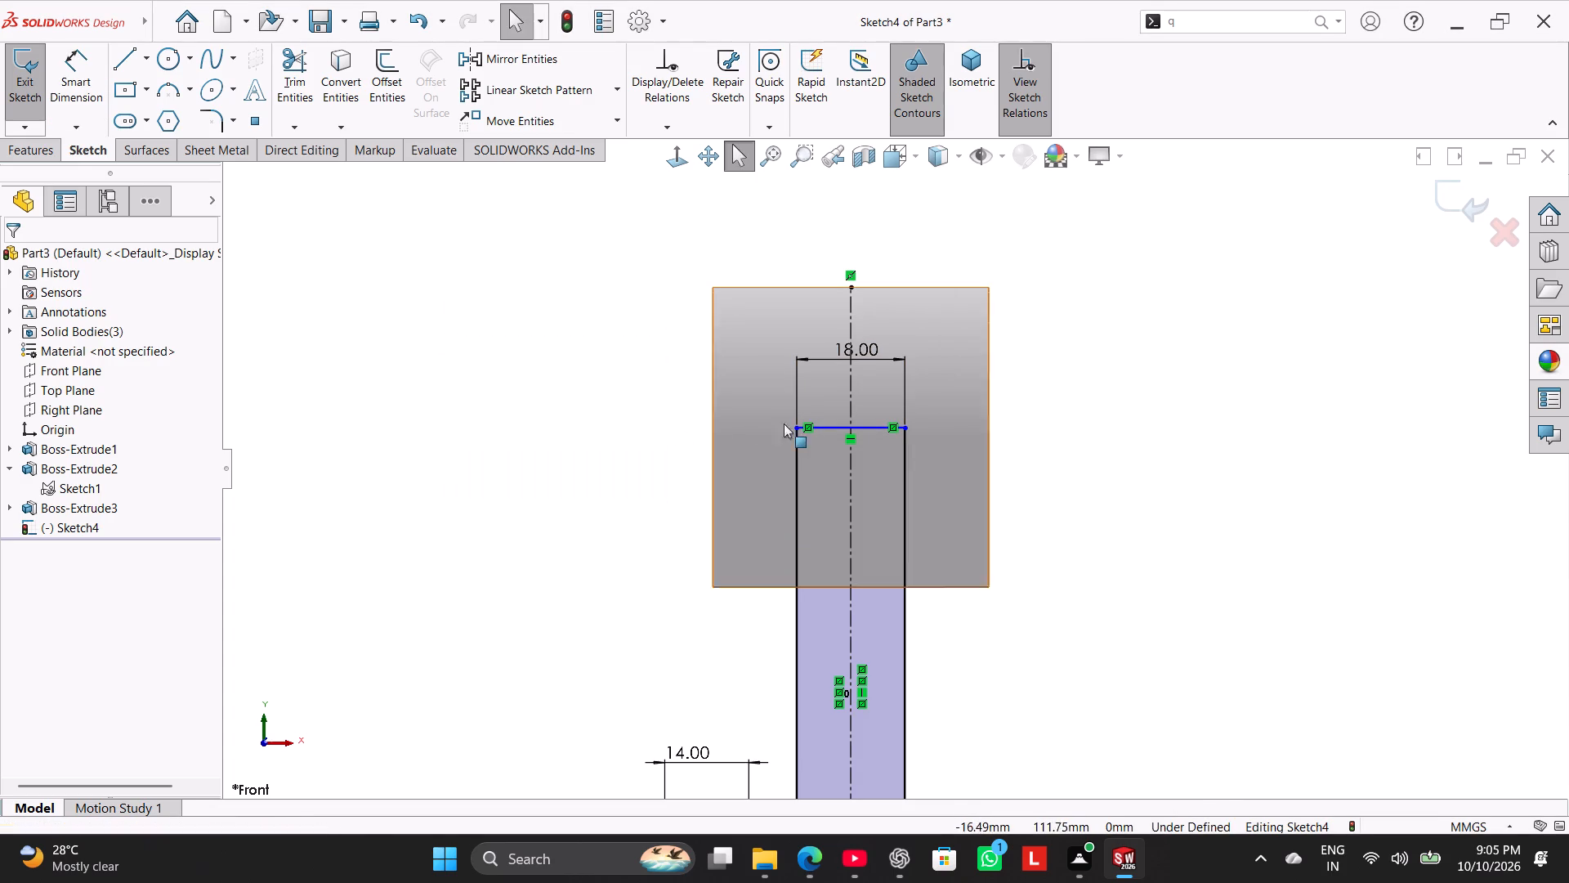
Move the profile's top line down to about 21 mm above the boss's bottom edge.
{"action": "left_click_drag", "start_coordinate": [832, 428], "coordinate": [834, 462]}
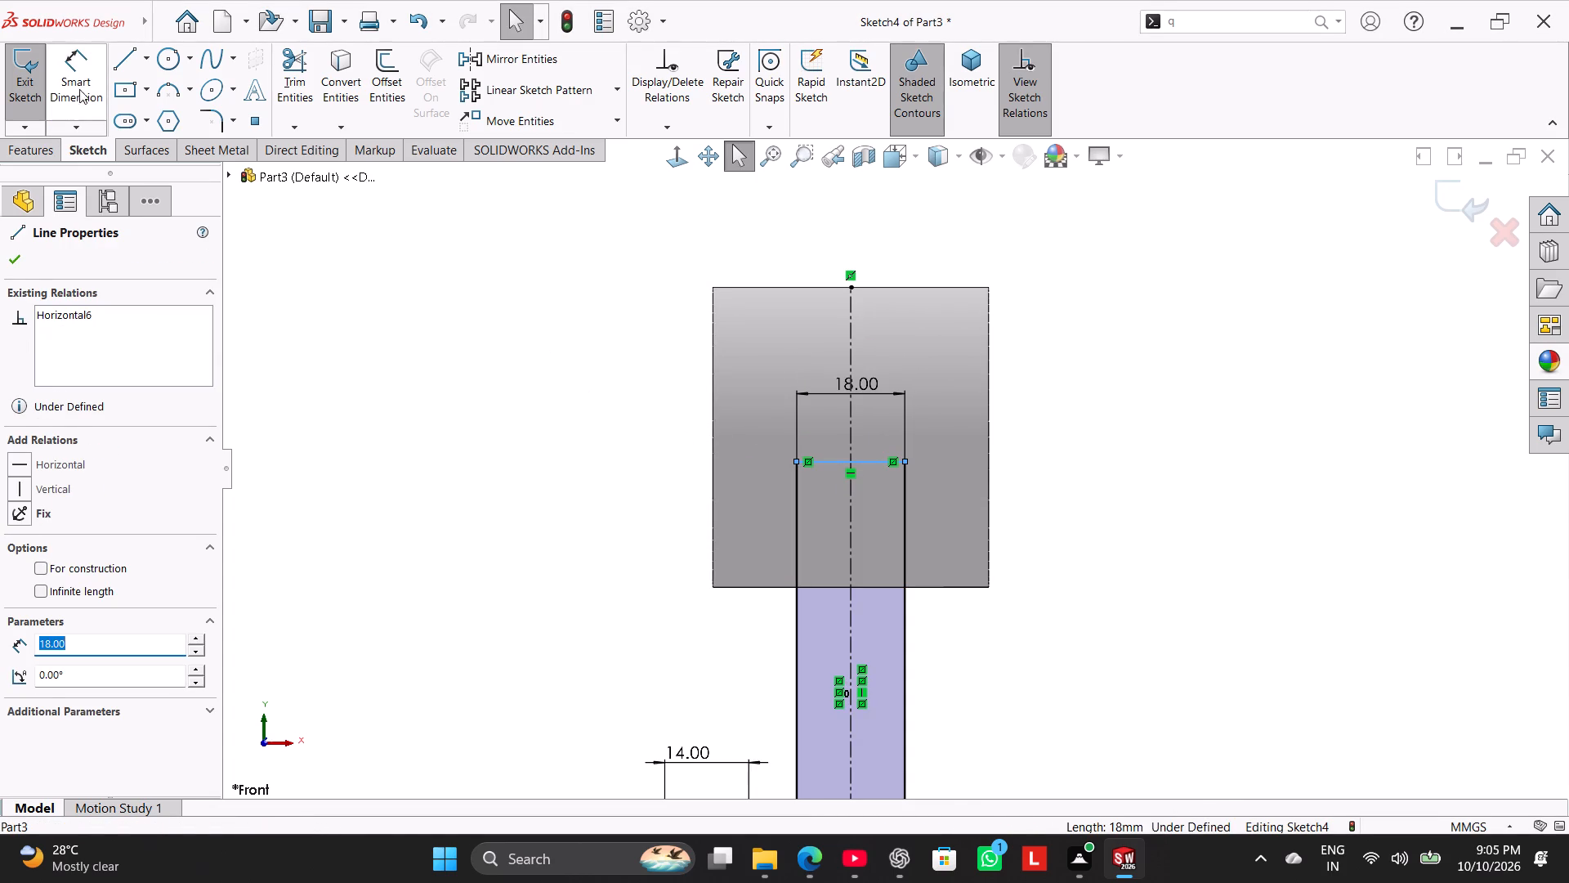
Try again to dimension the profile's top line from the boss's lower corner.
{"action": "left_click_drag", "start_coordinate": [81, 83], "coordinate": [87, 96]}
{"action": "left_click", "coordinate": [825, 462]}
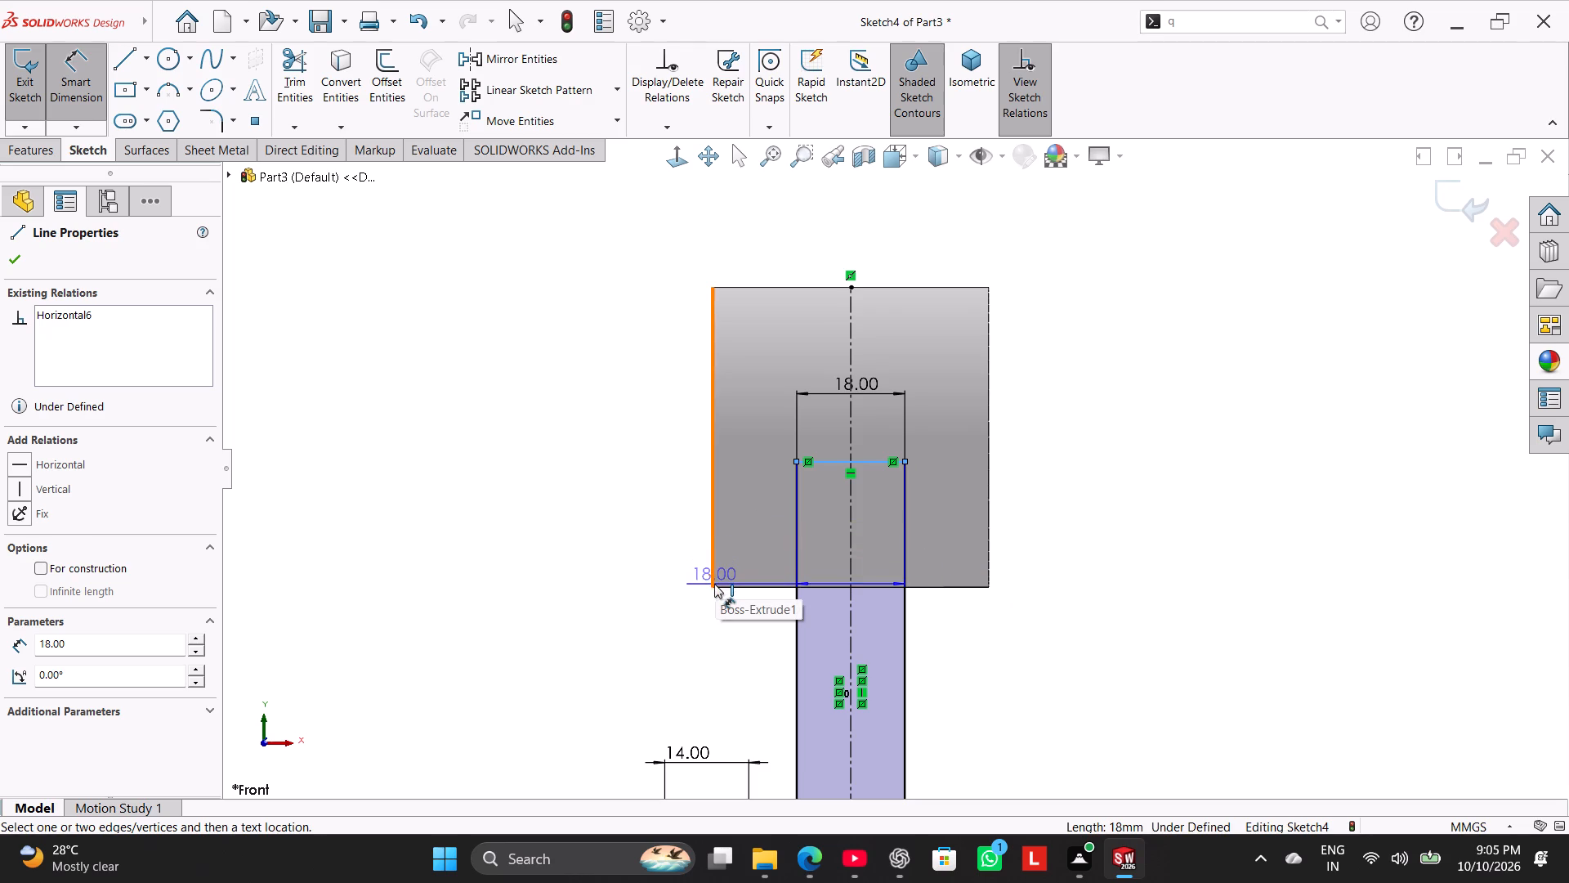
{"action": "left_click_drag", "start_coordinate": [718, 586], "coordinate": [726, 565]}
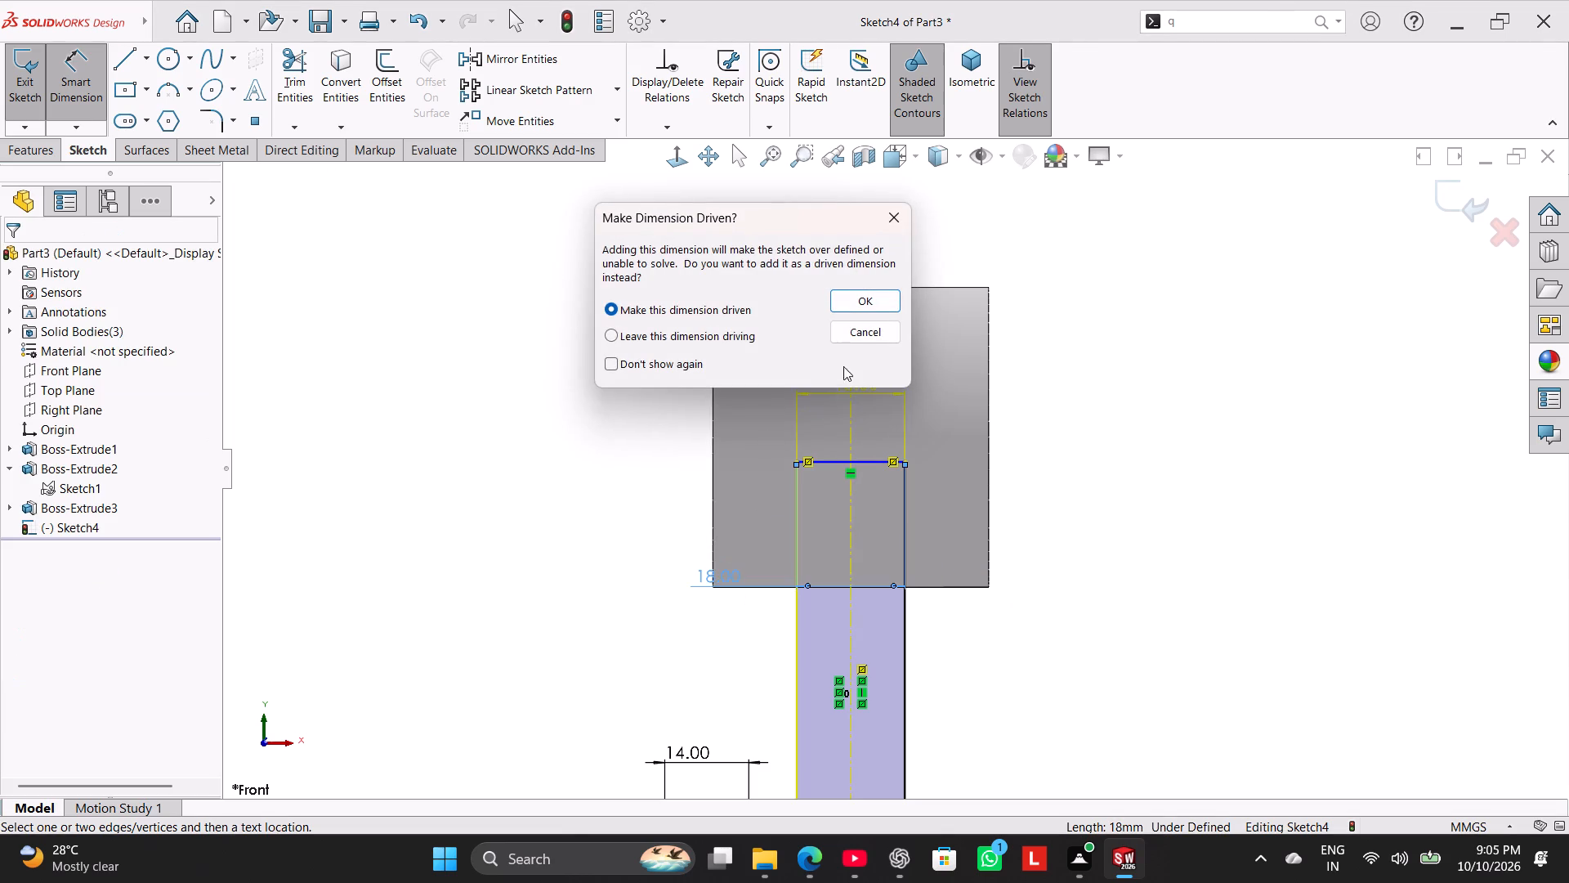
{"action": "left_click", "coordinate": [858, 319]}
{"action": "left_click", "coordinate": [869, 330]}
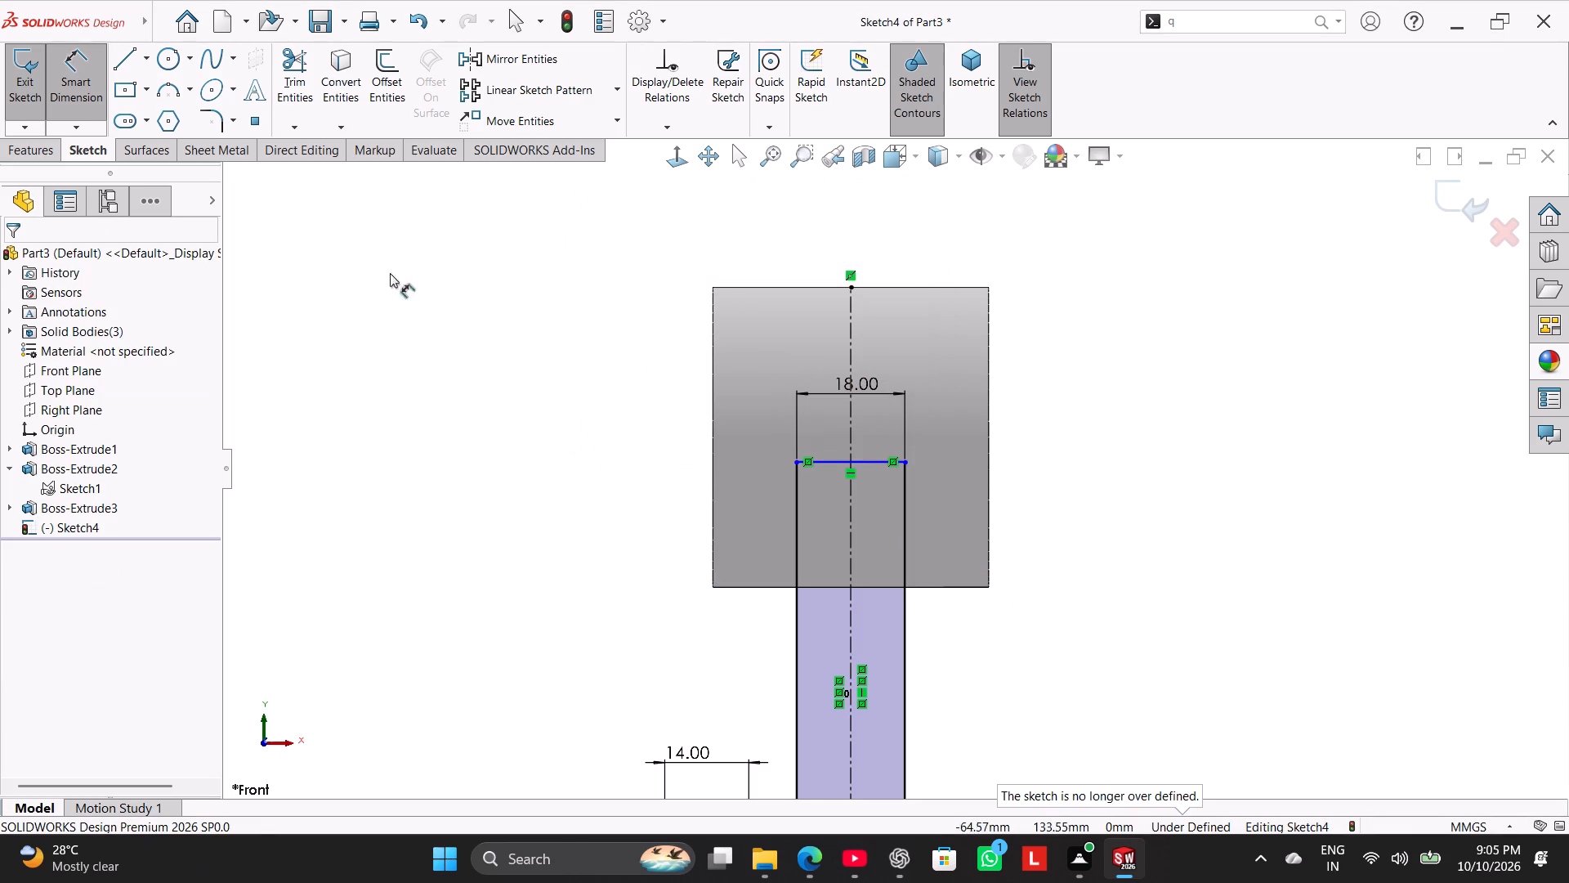
Dimension the profile's top line at 25 mm above the upper boss's bottom edge.
{"action": "left_click", "coordinate": [765, 588]}
{"action": "left_click", "coordinate": [831, 464]}
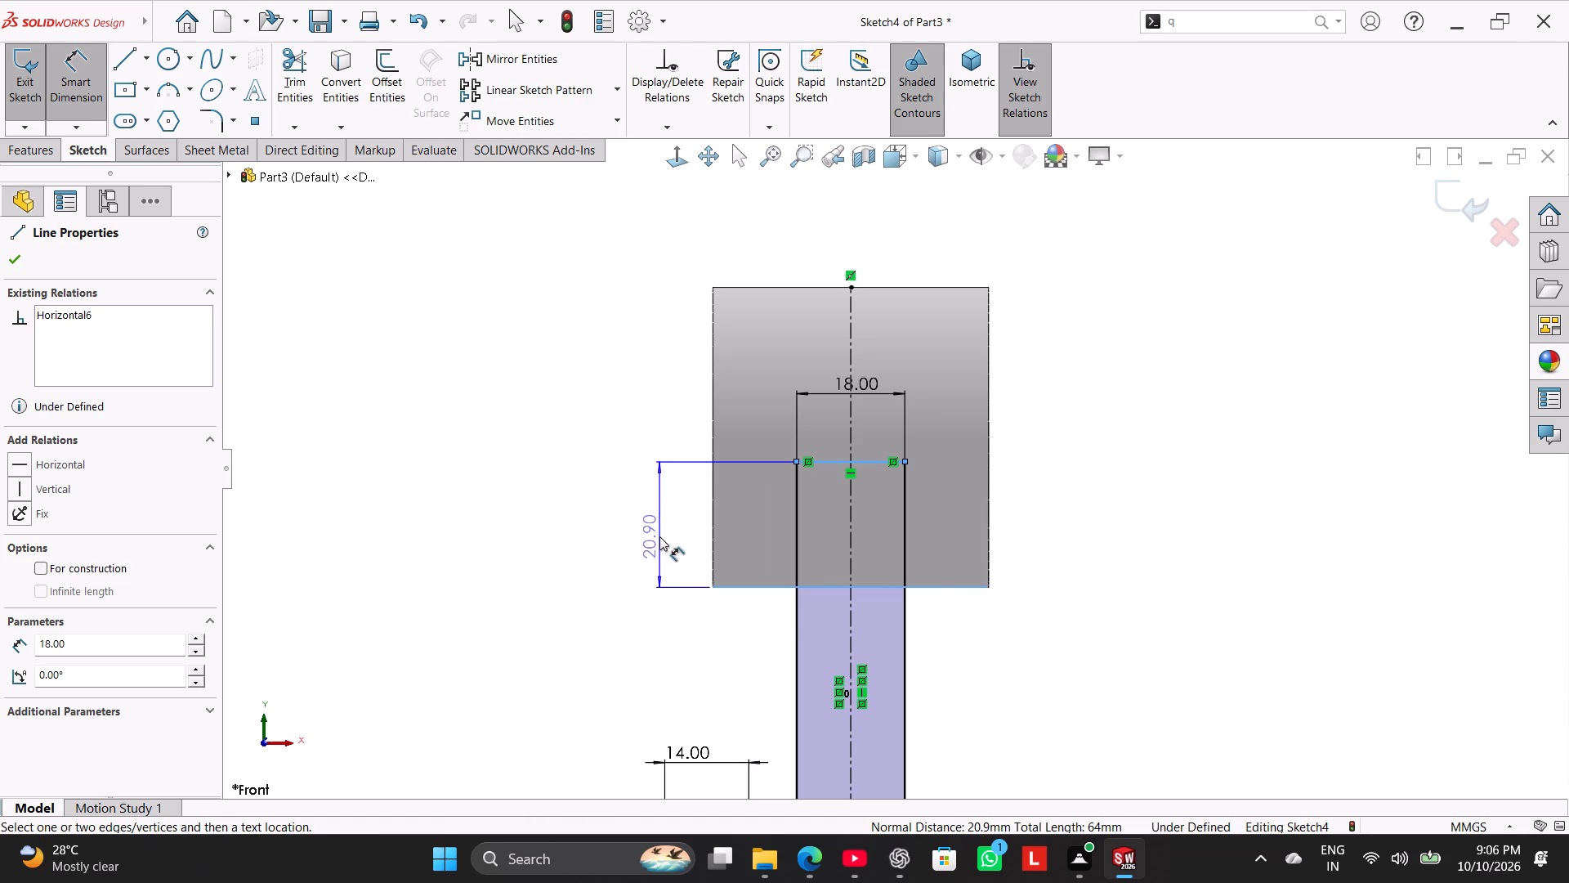
{"action": "left_click", "coordinate": [659, 536]}
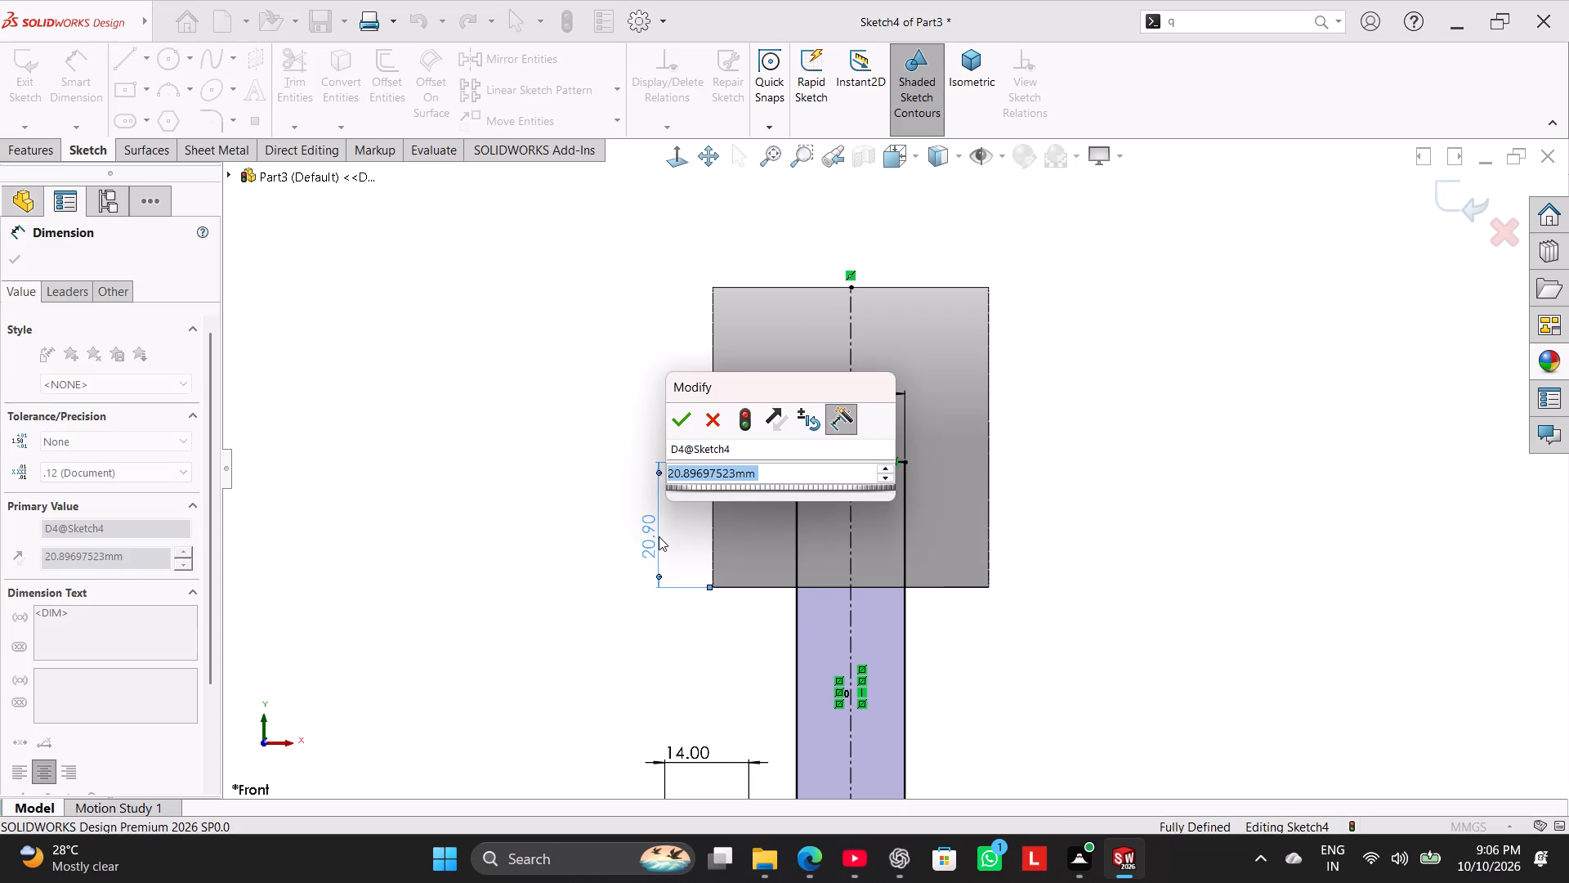
{"action": "key", "text": "2"}
{"action": "key", "text": "5"}
{"action": "key", "text": "Return"}
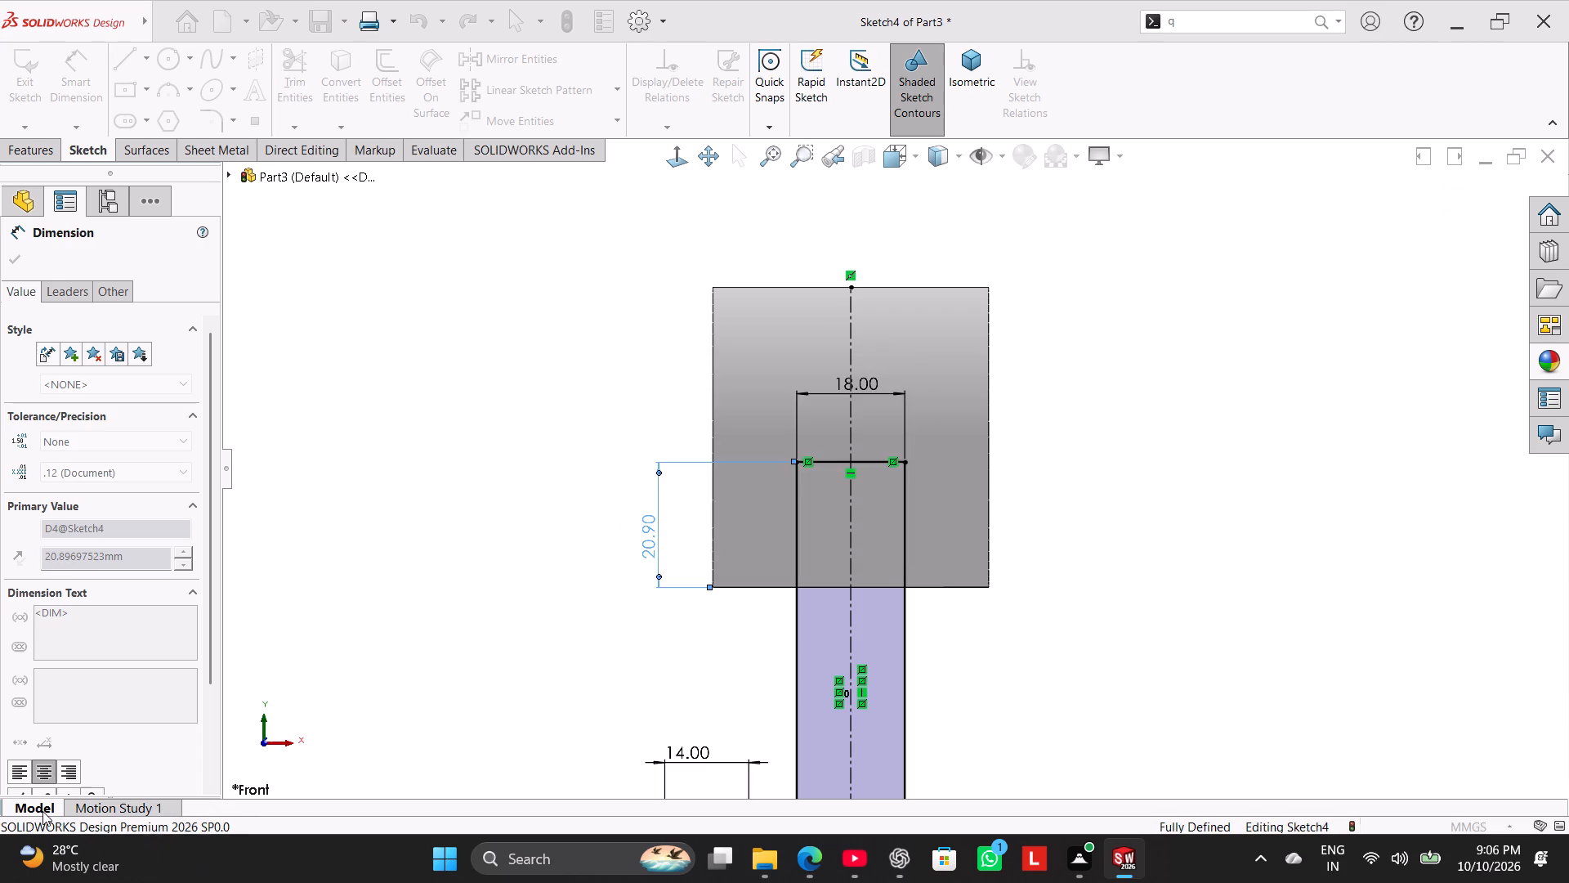
{"action": "right_click", "coordinate": [1097, 449]}
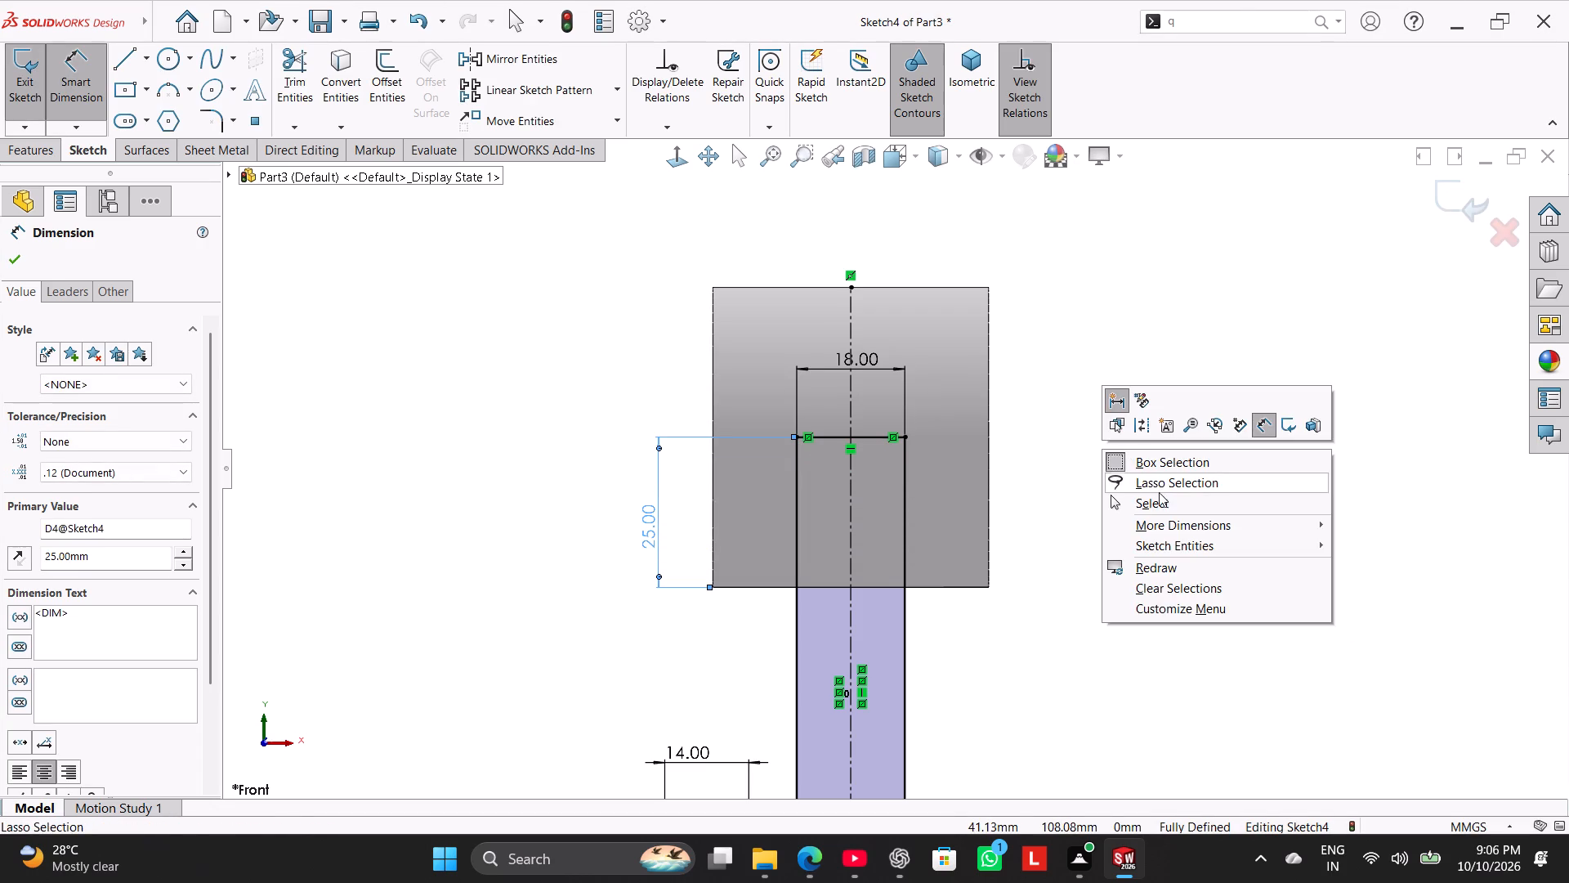
{"action": "left_click", "coordinate": [1163, 494]}
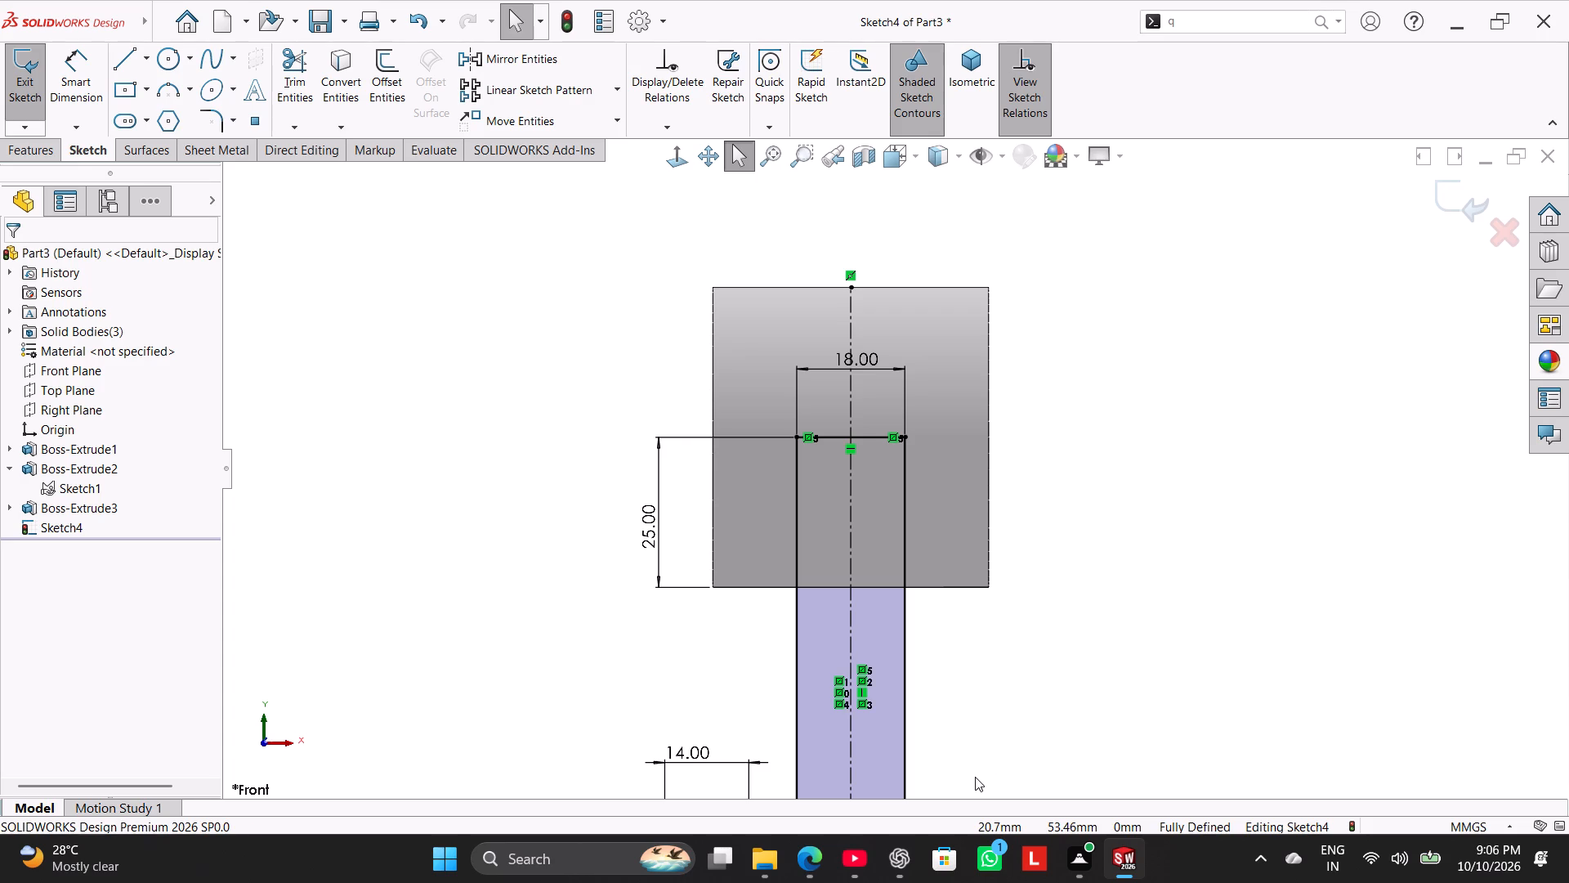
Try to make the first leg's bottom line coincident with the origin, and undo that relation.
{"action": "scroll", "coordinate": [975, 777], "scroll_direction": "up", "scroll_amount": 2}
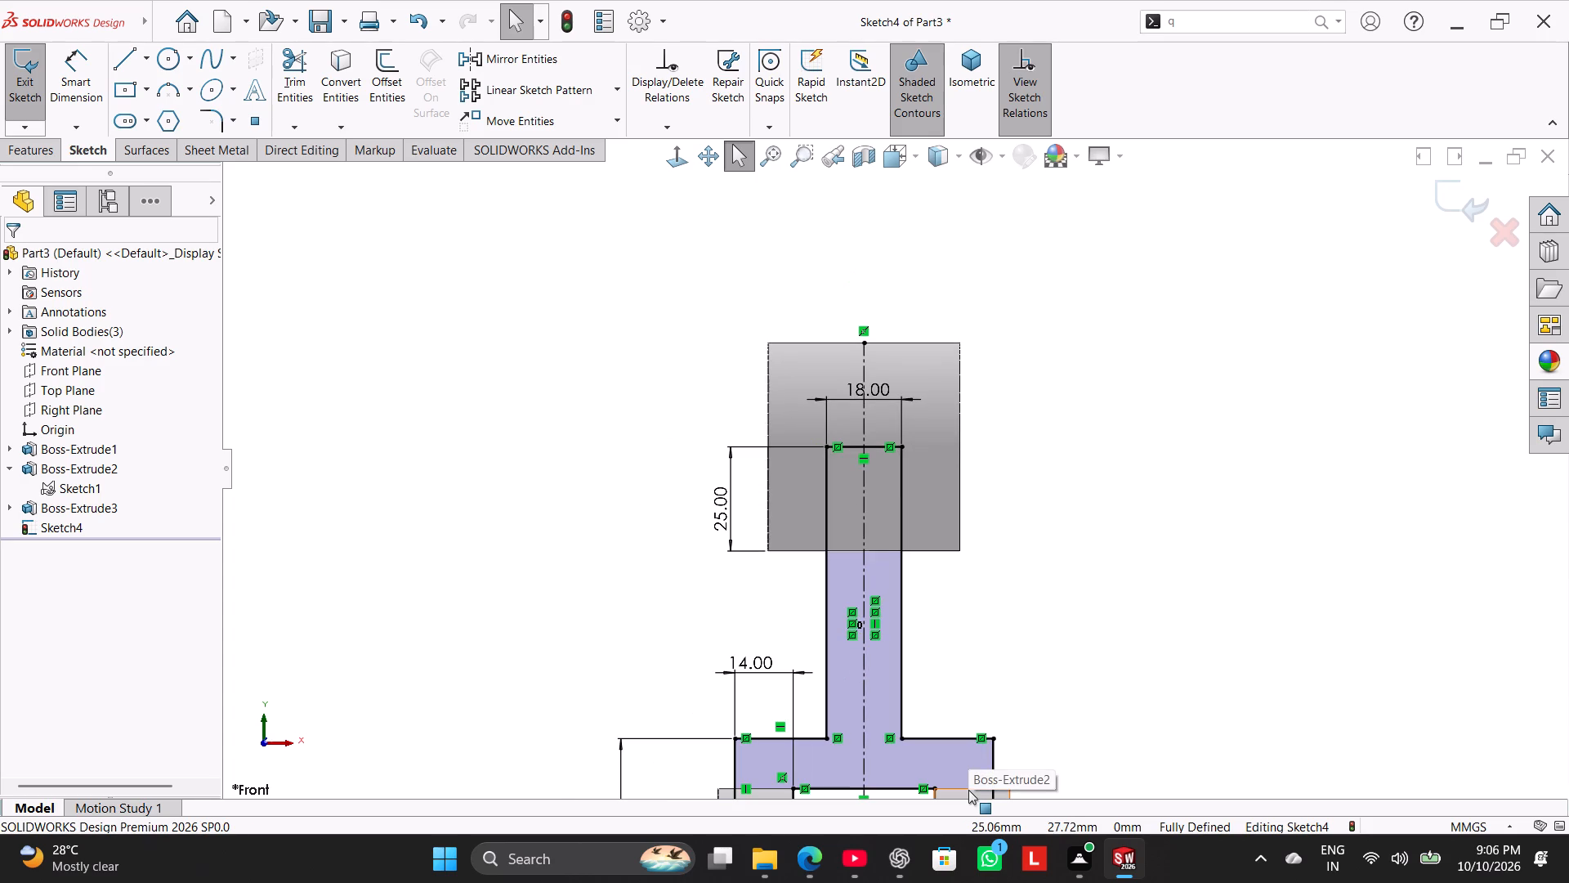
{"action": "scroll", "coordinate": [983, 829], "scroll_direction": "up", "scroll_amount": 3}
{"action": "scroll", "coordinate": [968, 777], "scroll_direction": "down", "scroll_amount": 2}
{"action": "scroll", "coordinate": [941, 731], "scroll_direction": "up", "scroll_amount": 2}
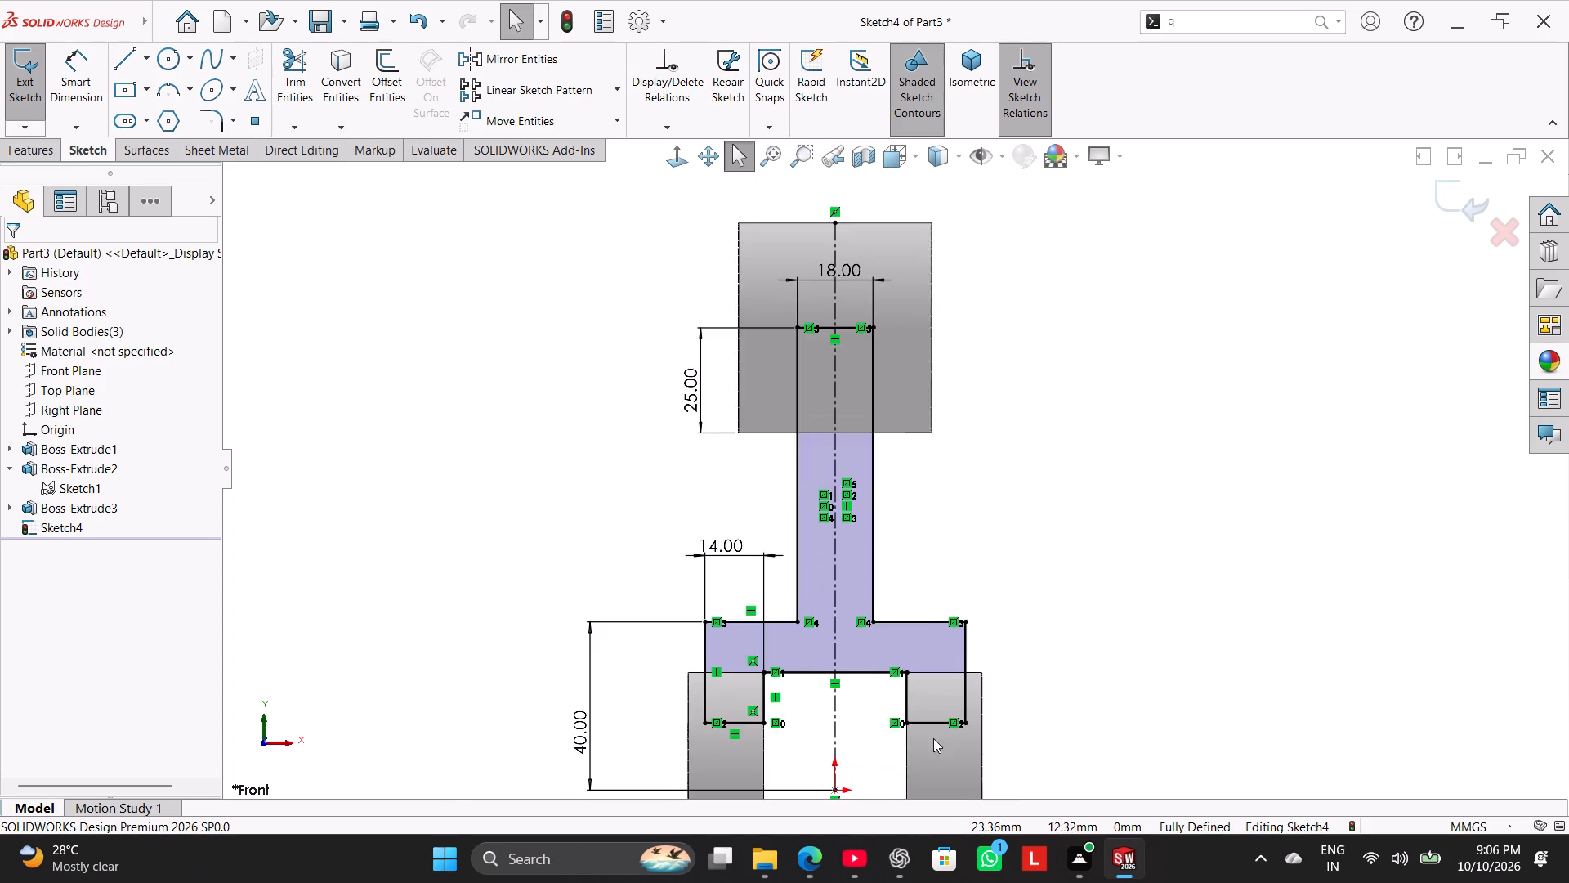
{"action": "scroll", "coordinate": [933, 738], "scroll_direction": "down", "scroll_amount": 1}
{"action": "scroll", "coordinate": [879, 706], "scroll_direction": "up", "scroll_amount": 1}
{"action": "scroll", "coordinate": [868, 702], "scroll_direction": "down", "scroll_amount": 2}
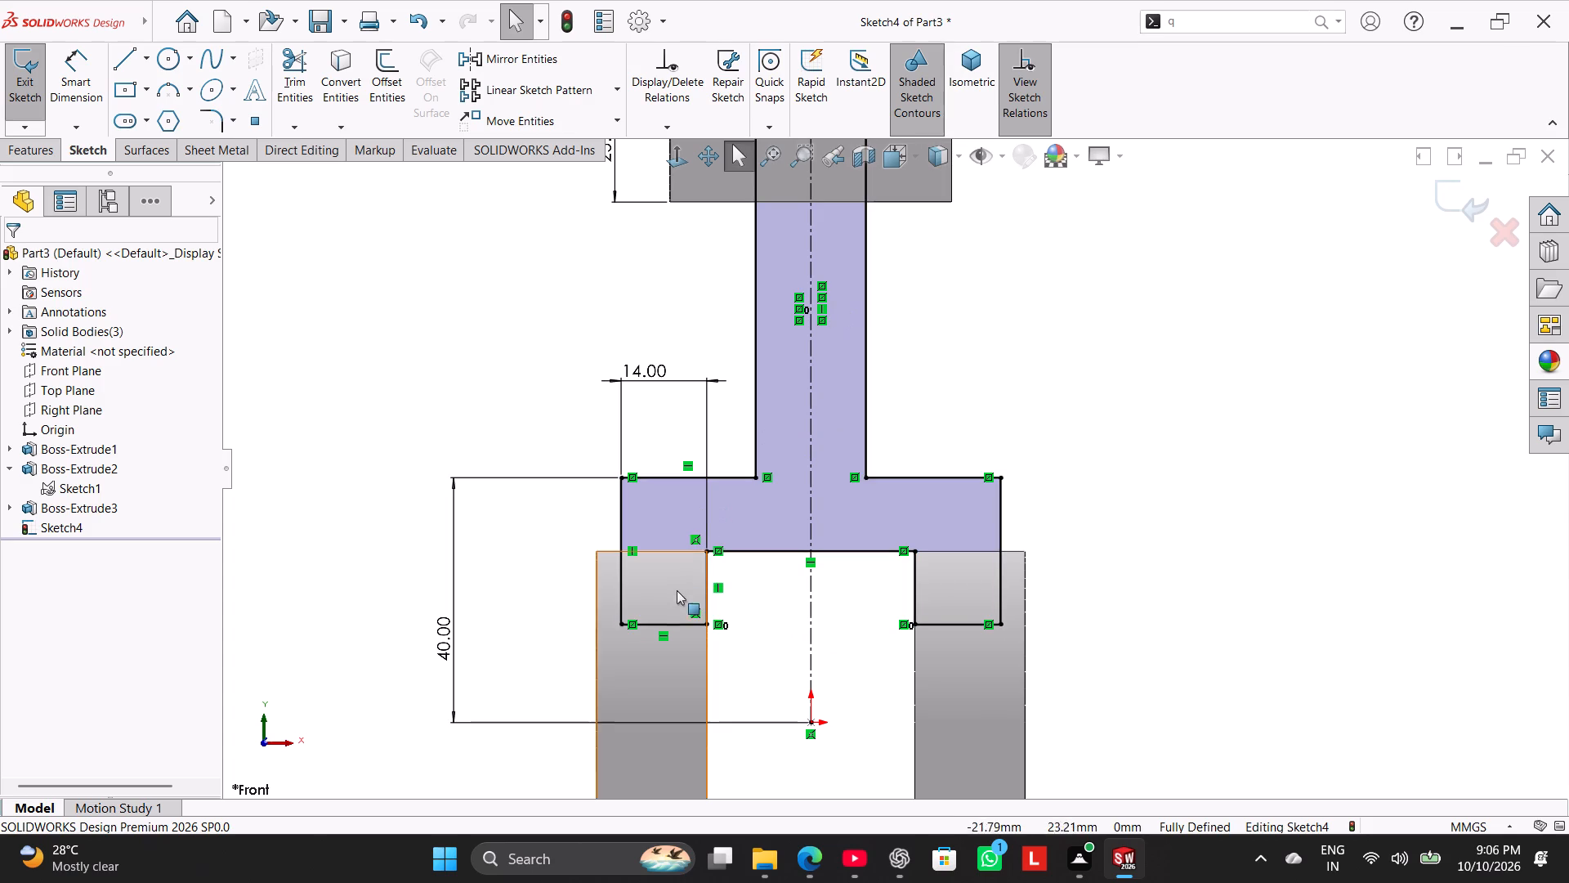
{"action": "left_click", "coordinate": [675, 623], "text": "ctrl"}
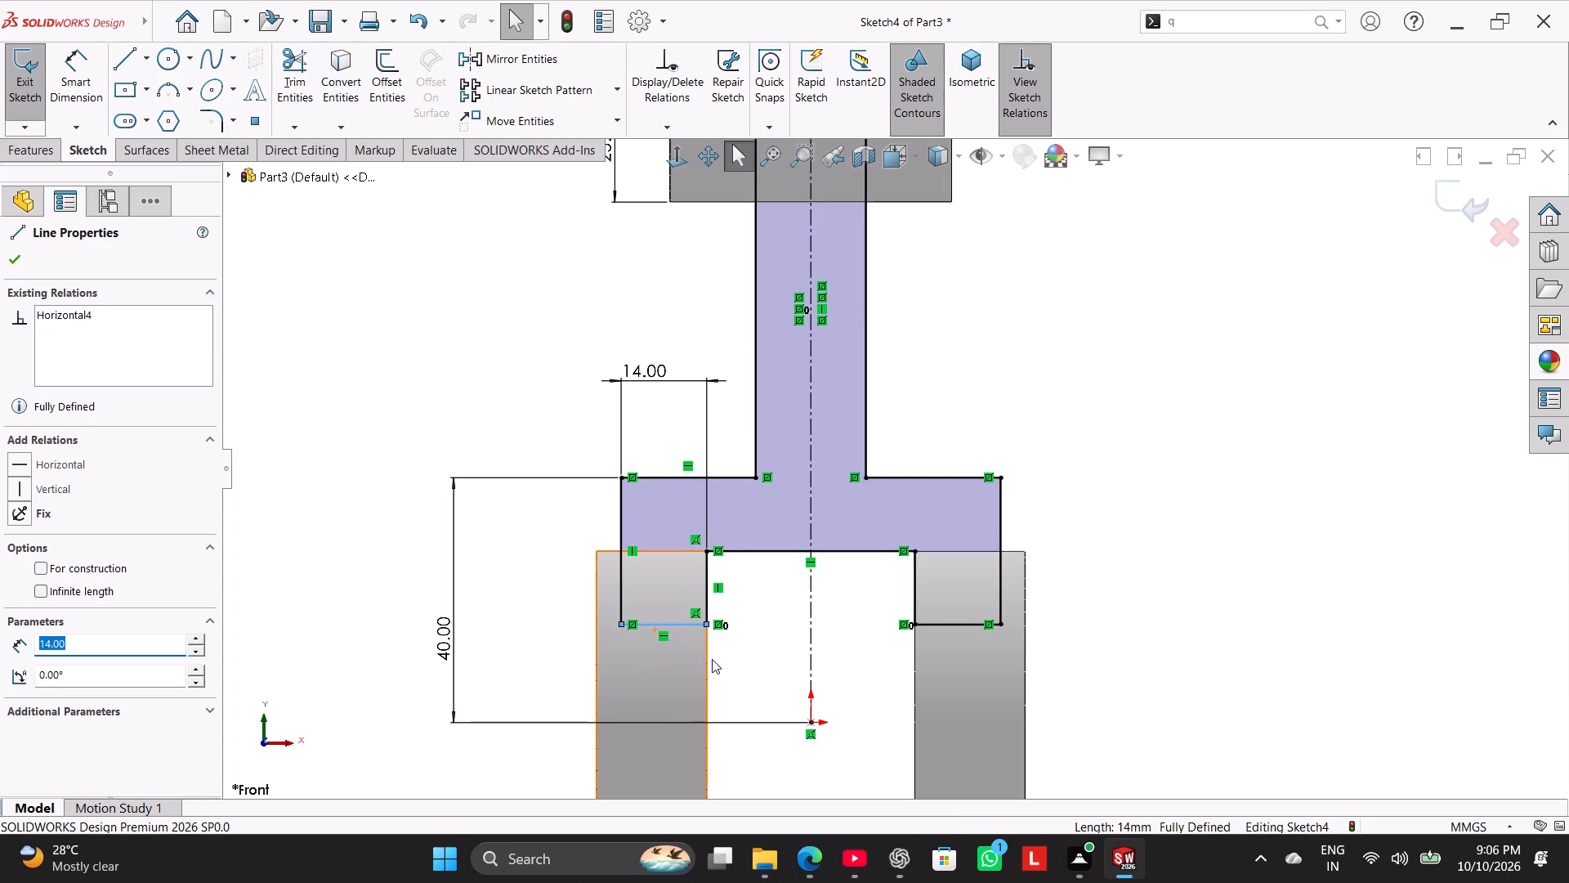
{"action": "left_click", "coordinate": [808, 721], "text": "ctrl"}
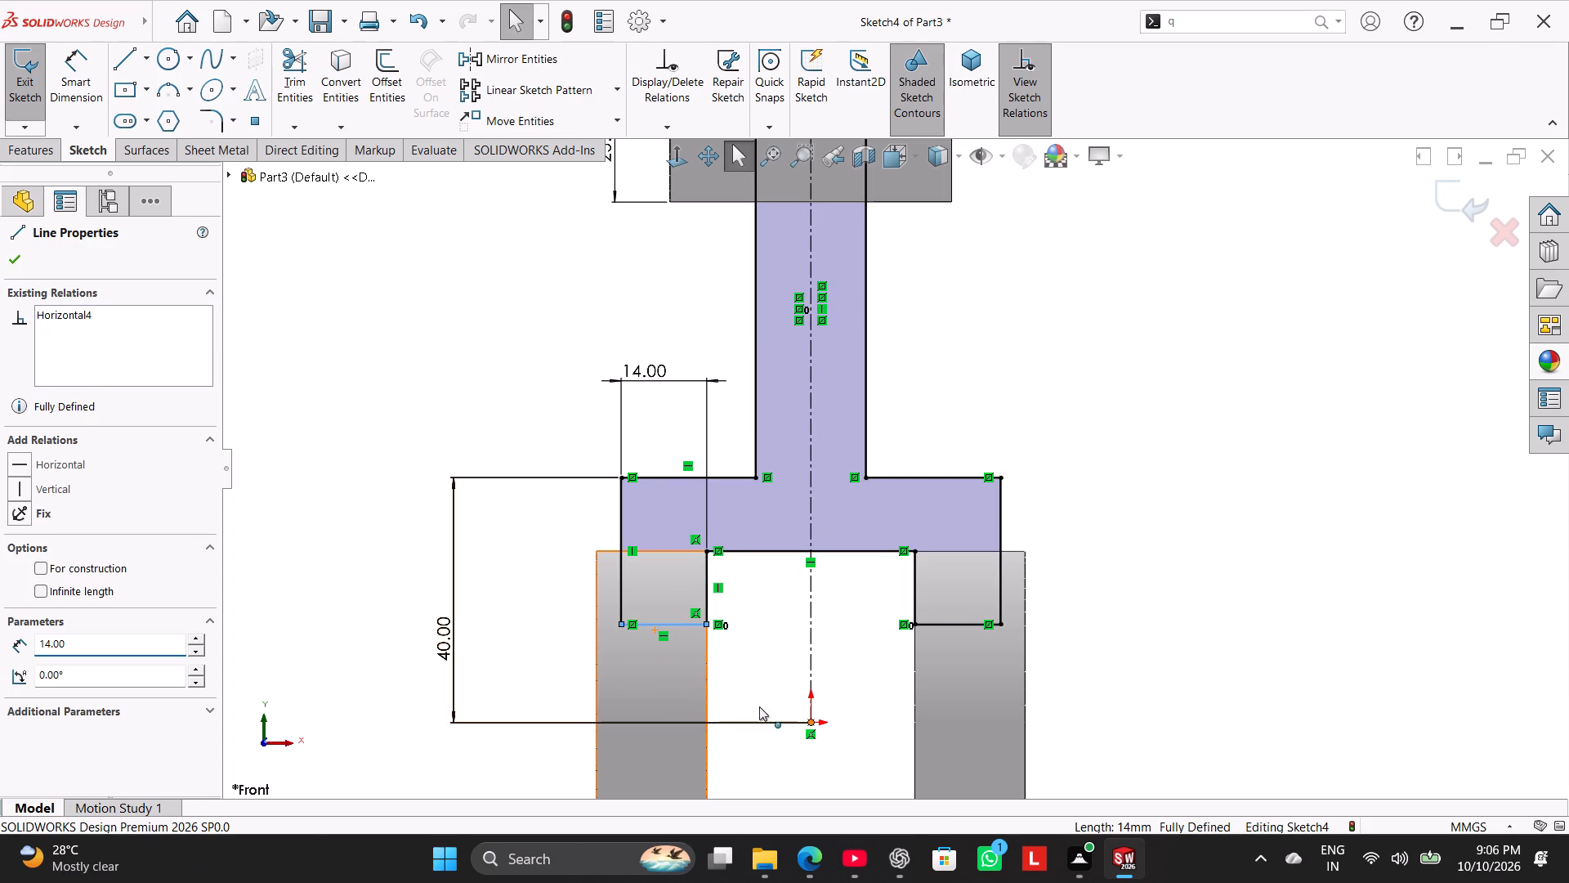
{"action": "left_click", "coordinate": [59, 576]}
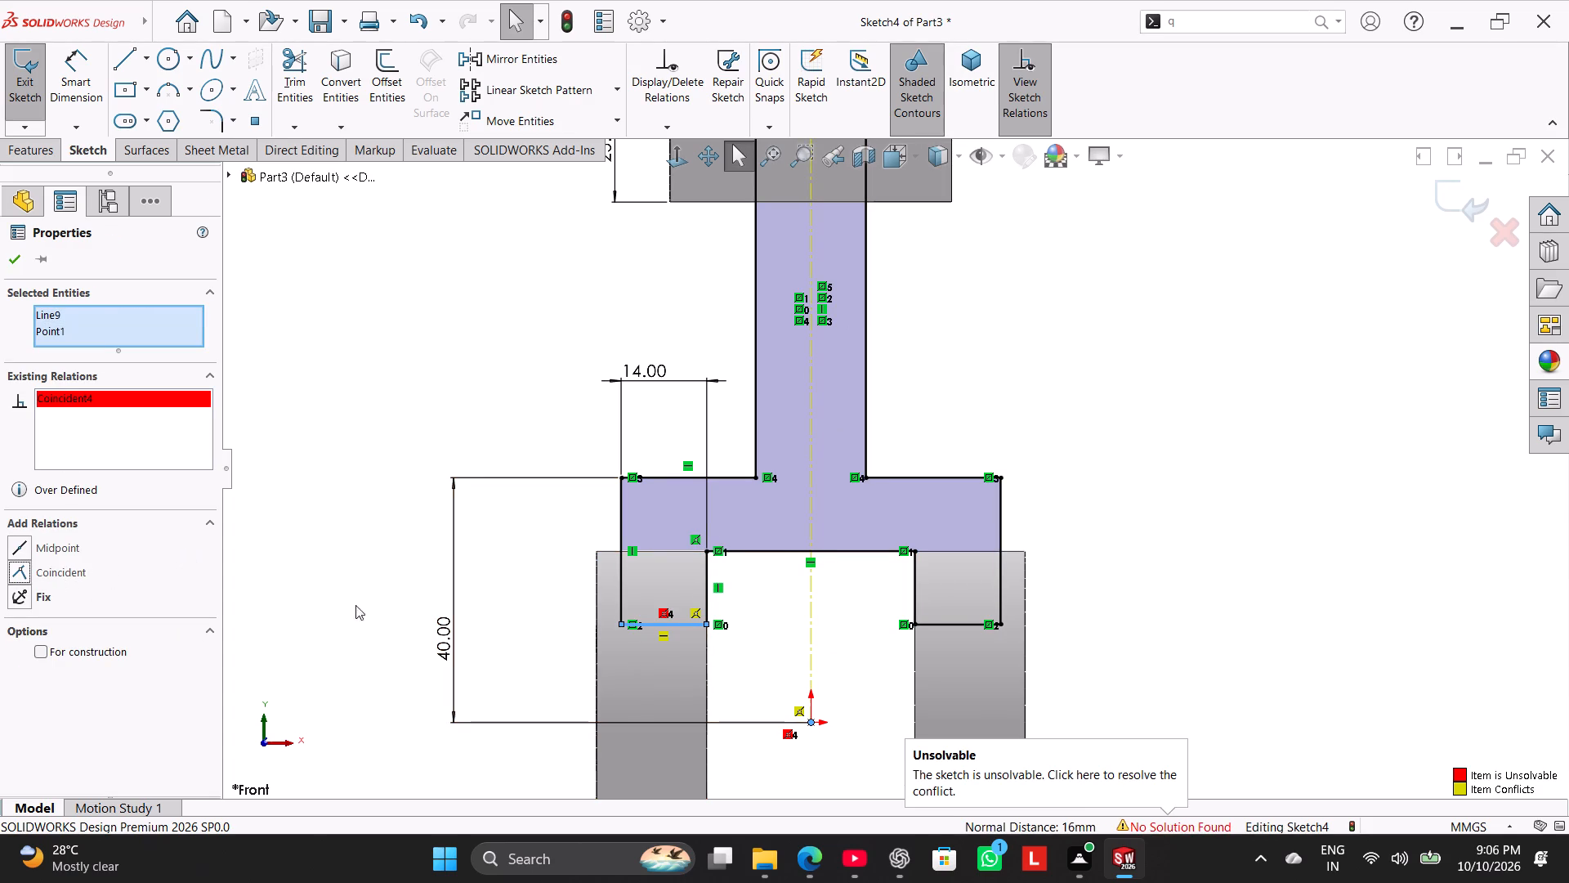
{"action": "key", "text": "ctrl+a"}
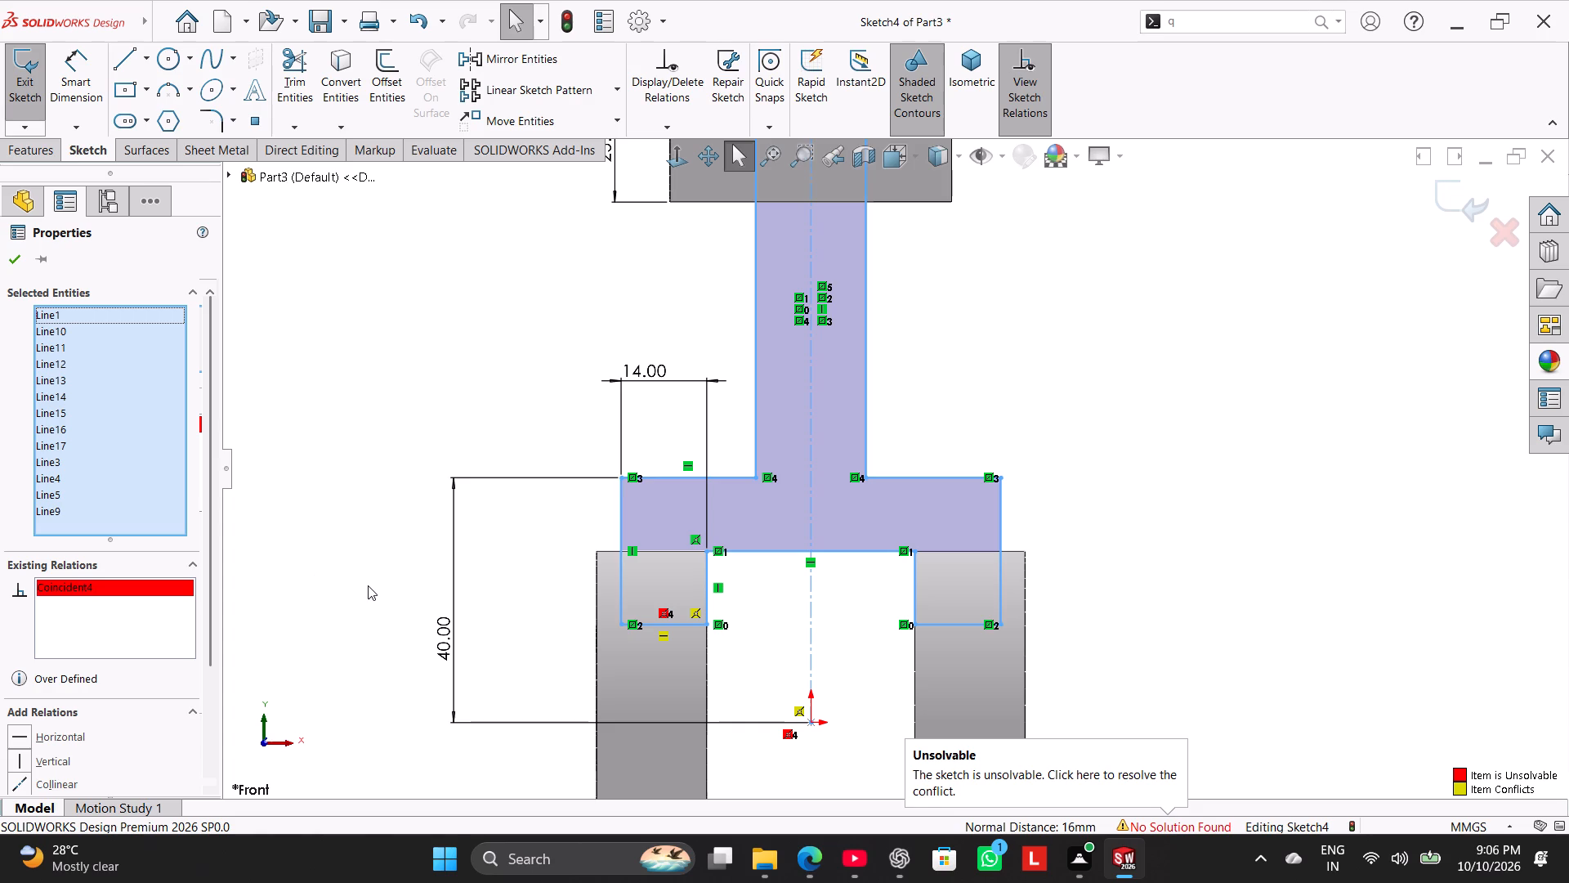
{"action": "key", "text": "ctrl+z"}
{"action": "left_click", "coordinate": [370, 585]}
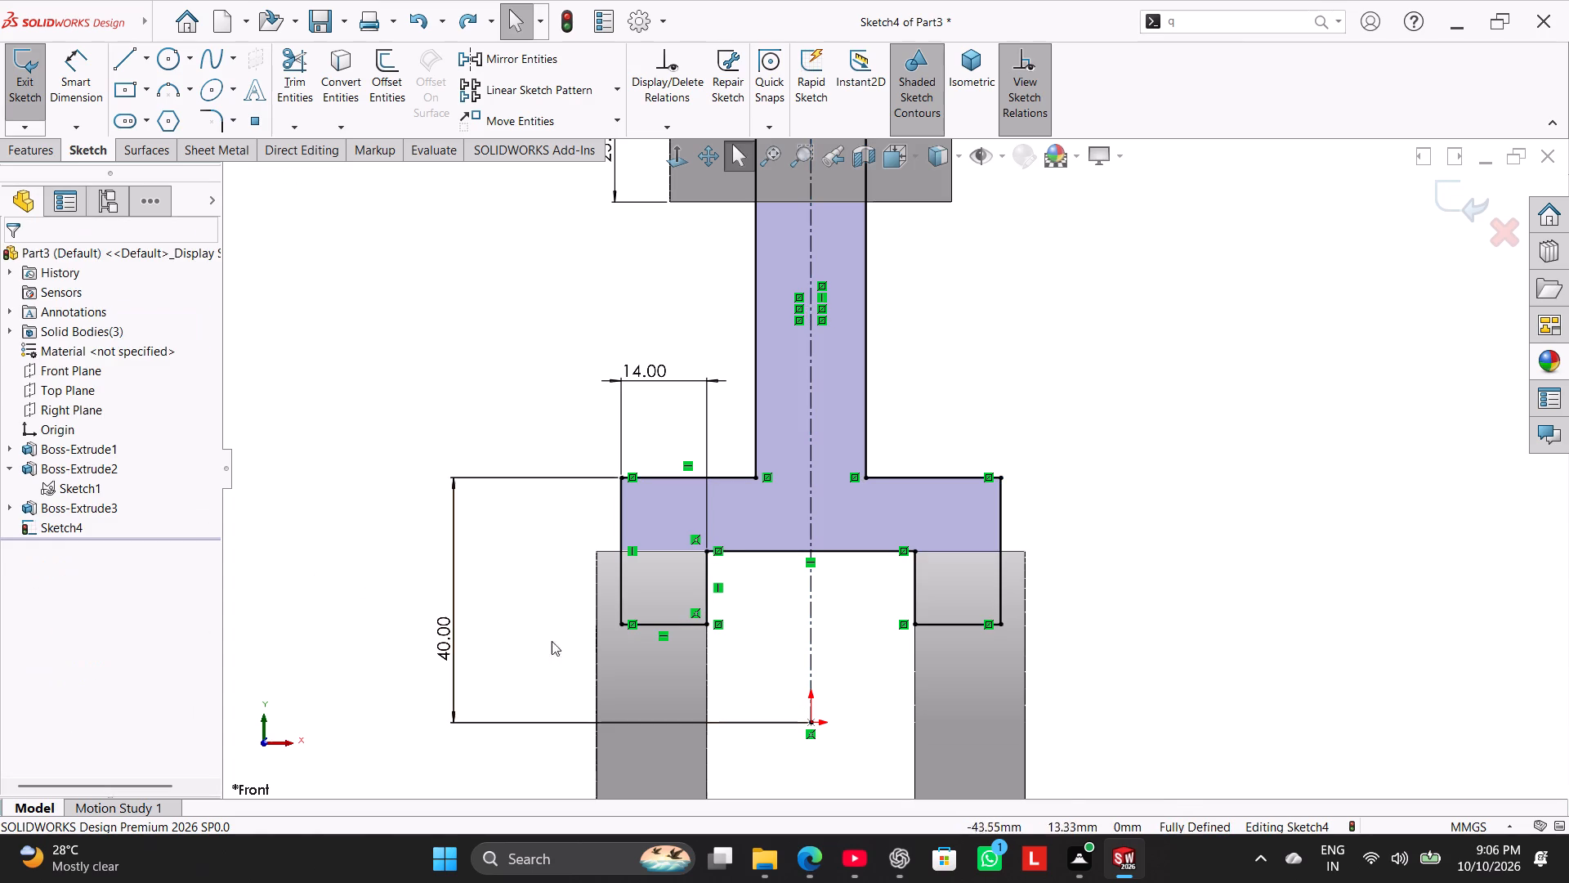
Delete the relation that holds the lower inner corner of the 14 mm wide dimensioned leg.
{"action": "left_click_drag", "start_coordinate": [664, 626], "coordinate": [672, 675]}
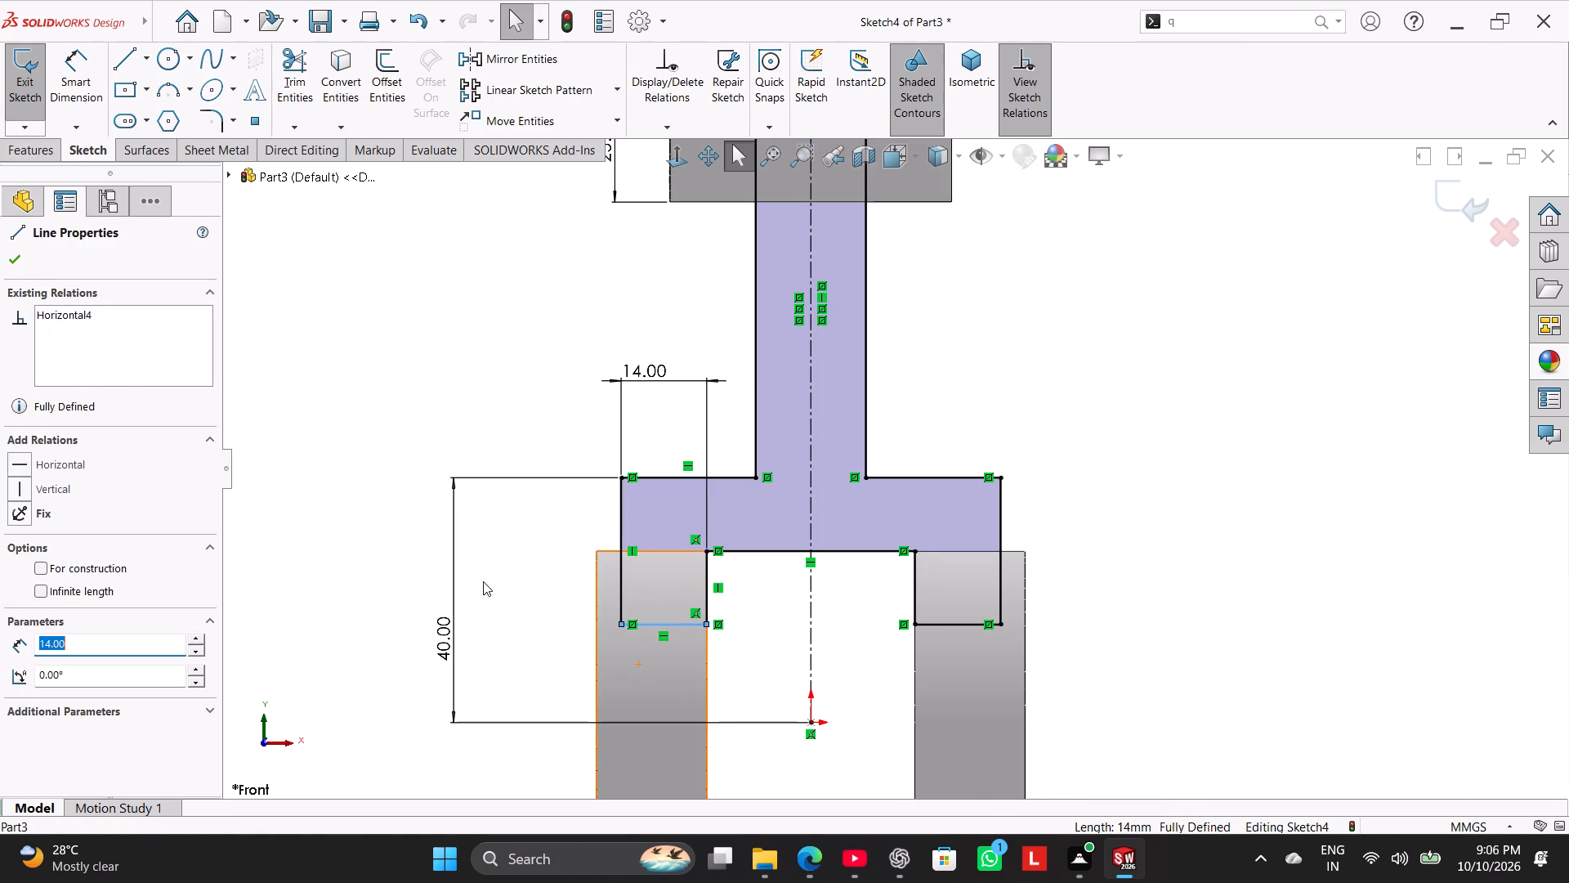
{"action": "left_click", "coordinate": [293, 481]}
{"action": "right_click", "coordinate": [694, 611]}
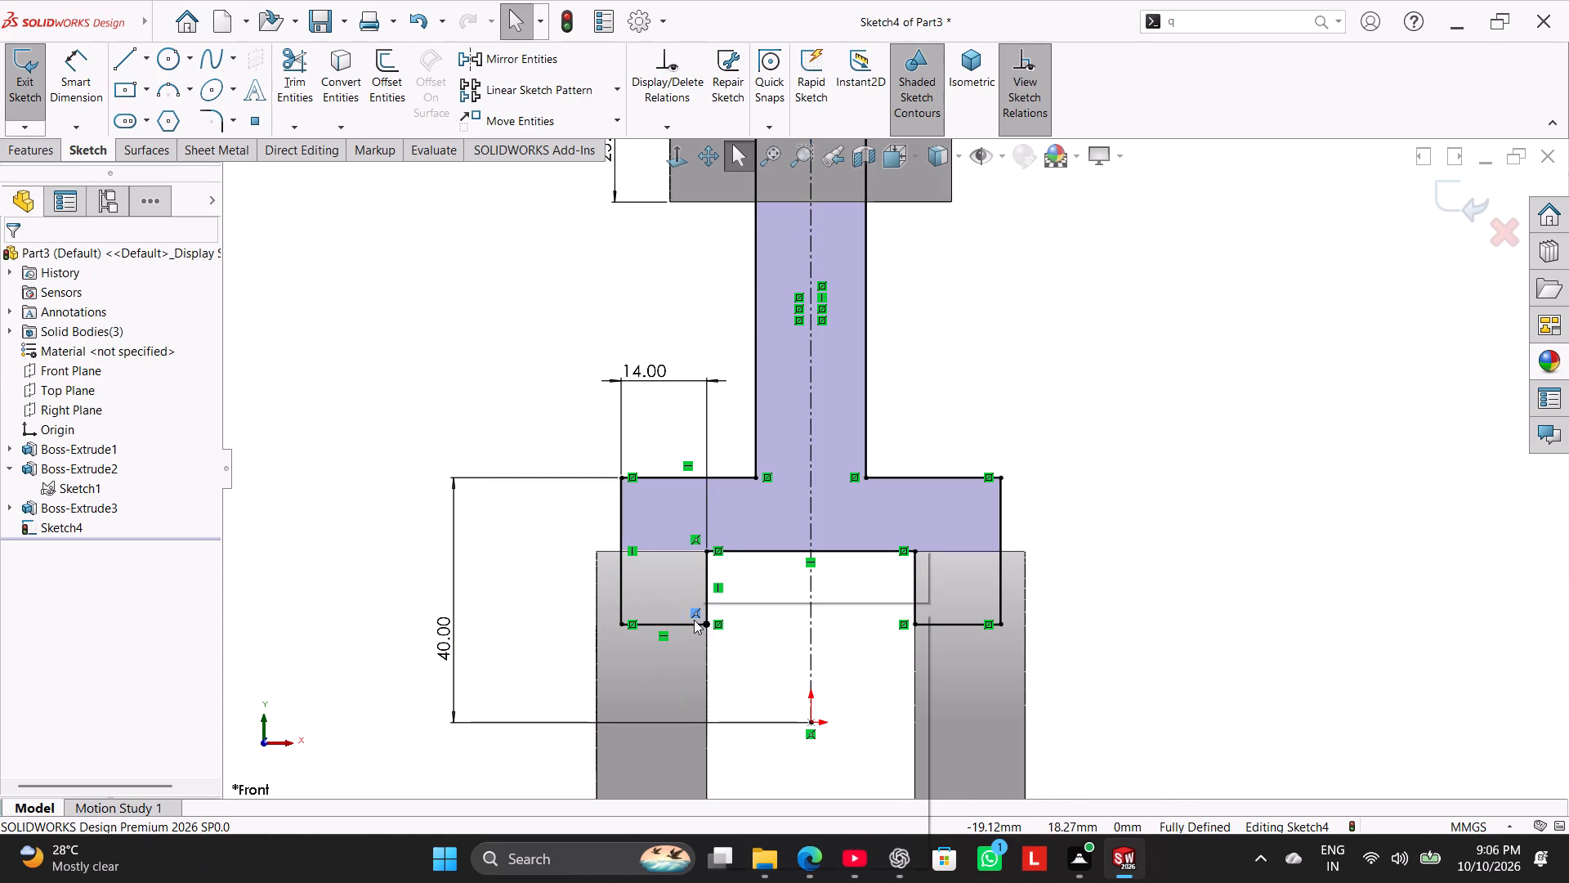
{"action": "left_click", "coordinate": [757, 809]}
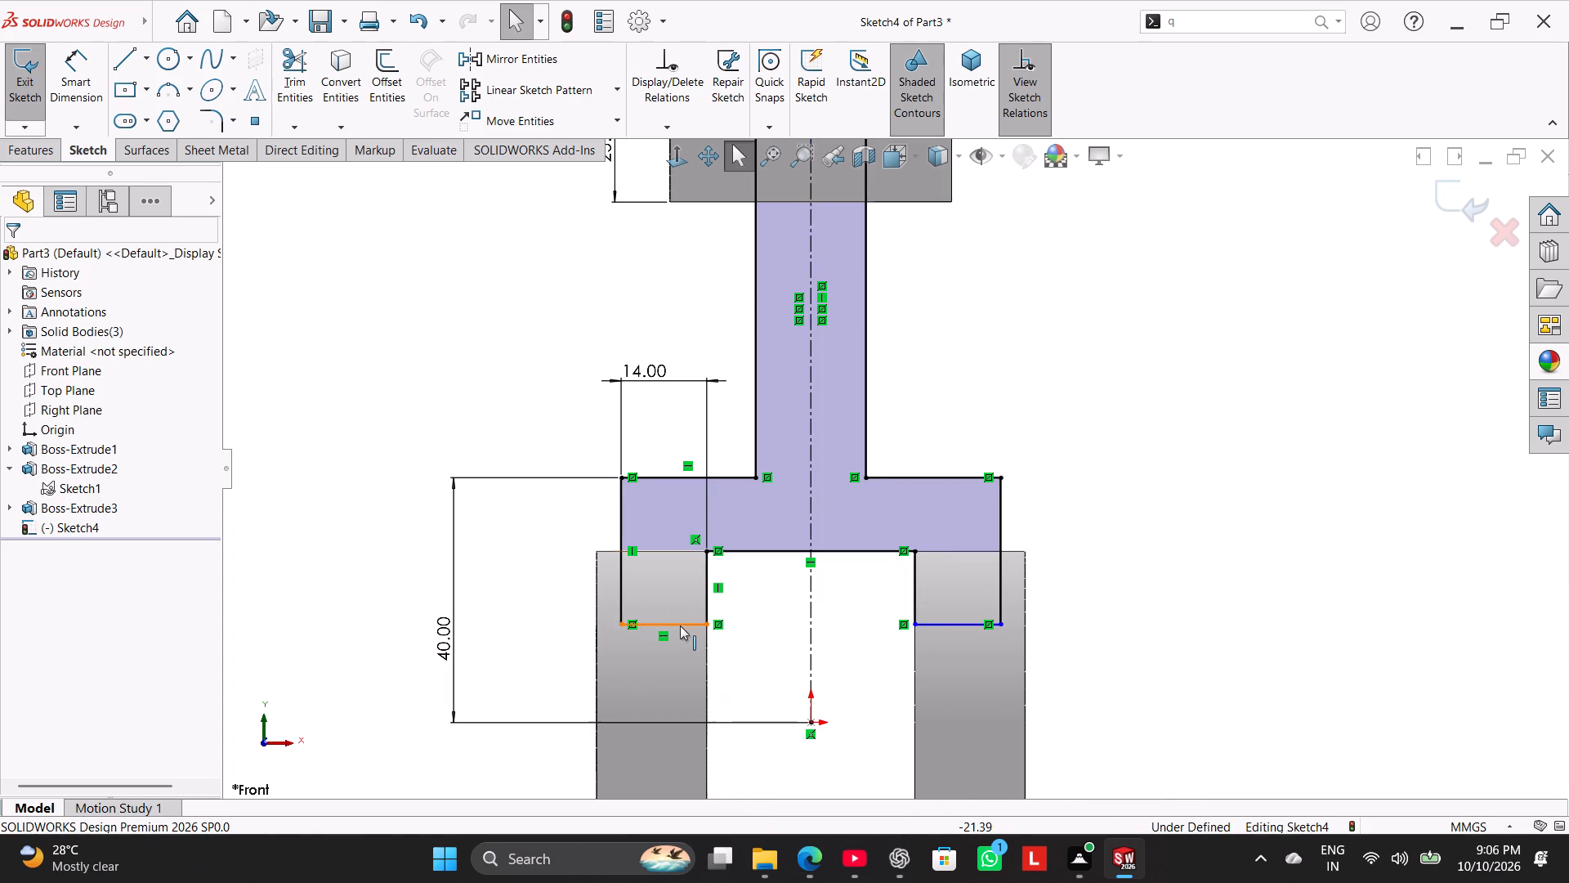
Lower the 14 mm leg's bottom line and make it coincident with the origin.
{"action": "left_click_drag", "start_coordinate": [679, 622], "coordinate": [678, 700]}
{"action": "left_click", "coordinate": [428, 623]}
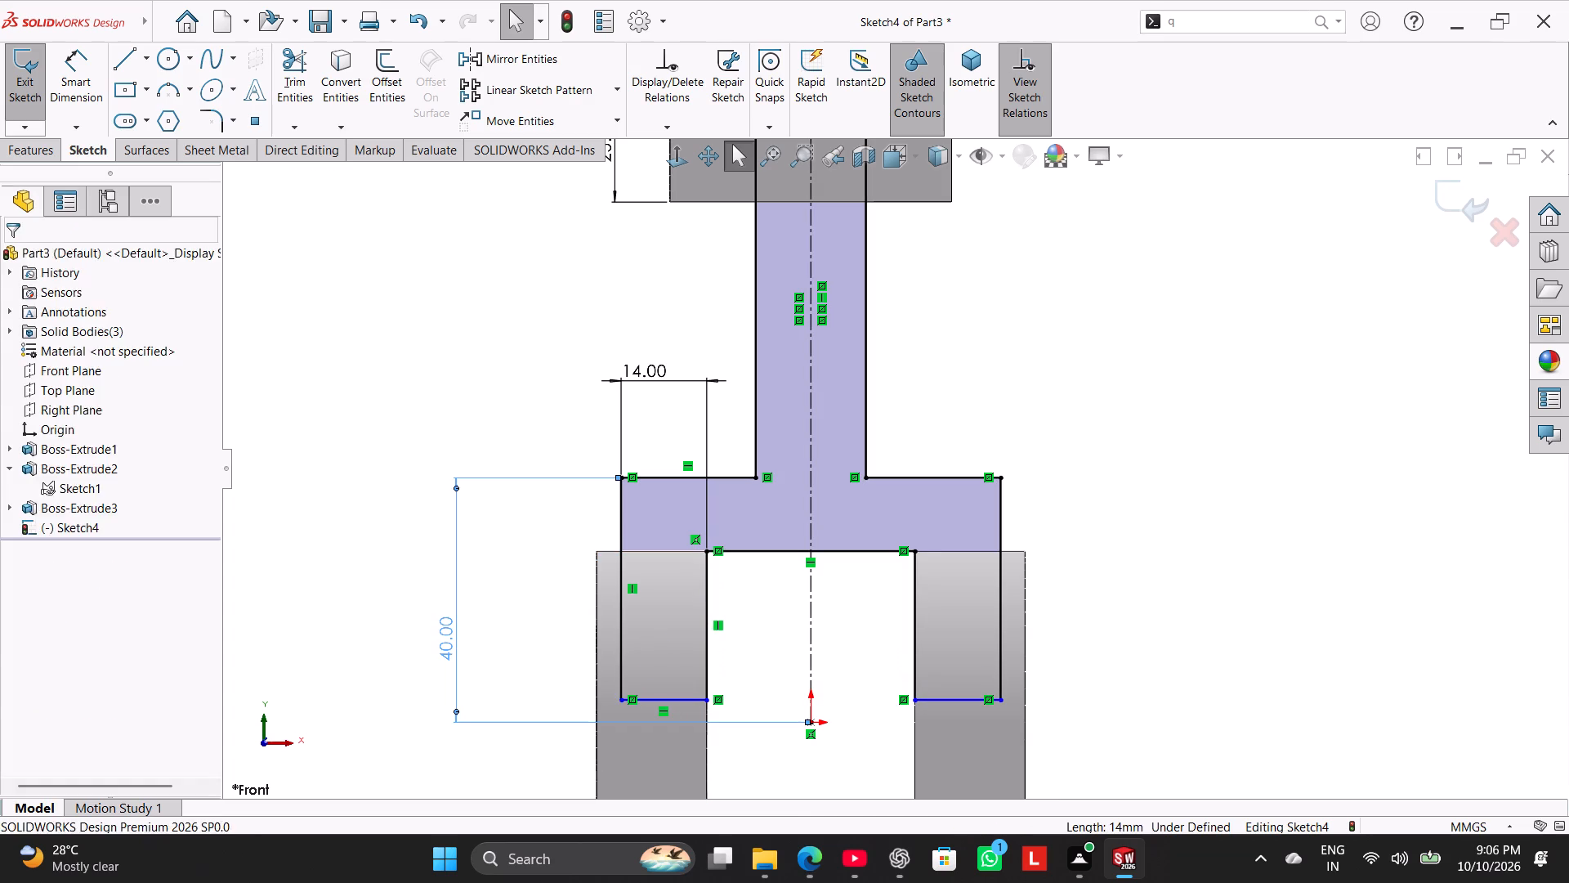
{"action": "left_click", "coordinate": [524, 610]}
{"action": "left_click", "coordinate": [655, 700], "text": "ctrl"}
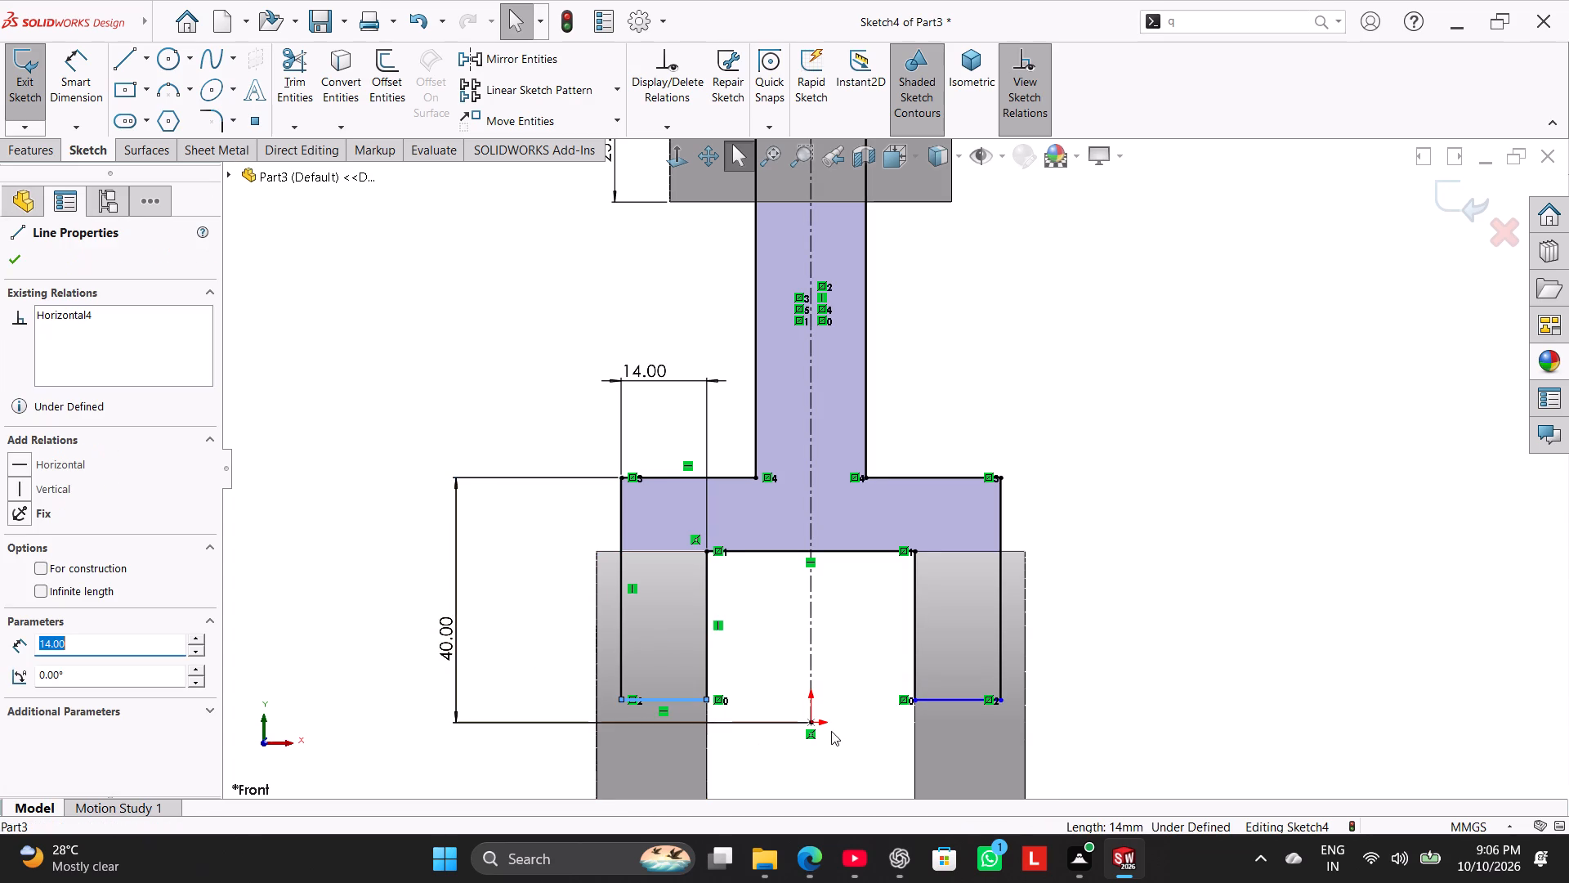
{"action": "left_click", "coordinate": [811, 722], "text": "ctrl"}
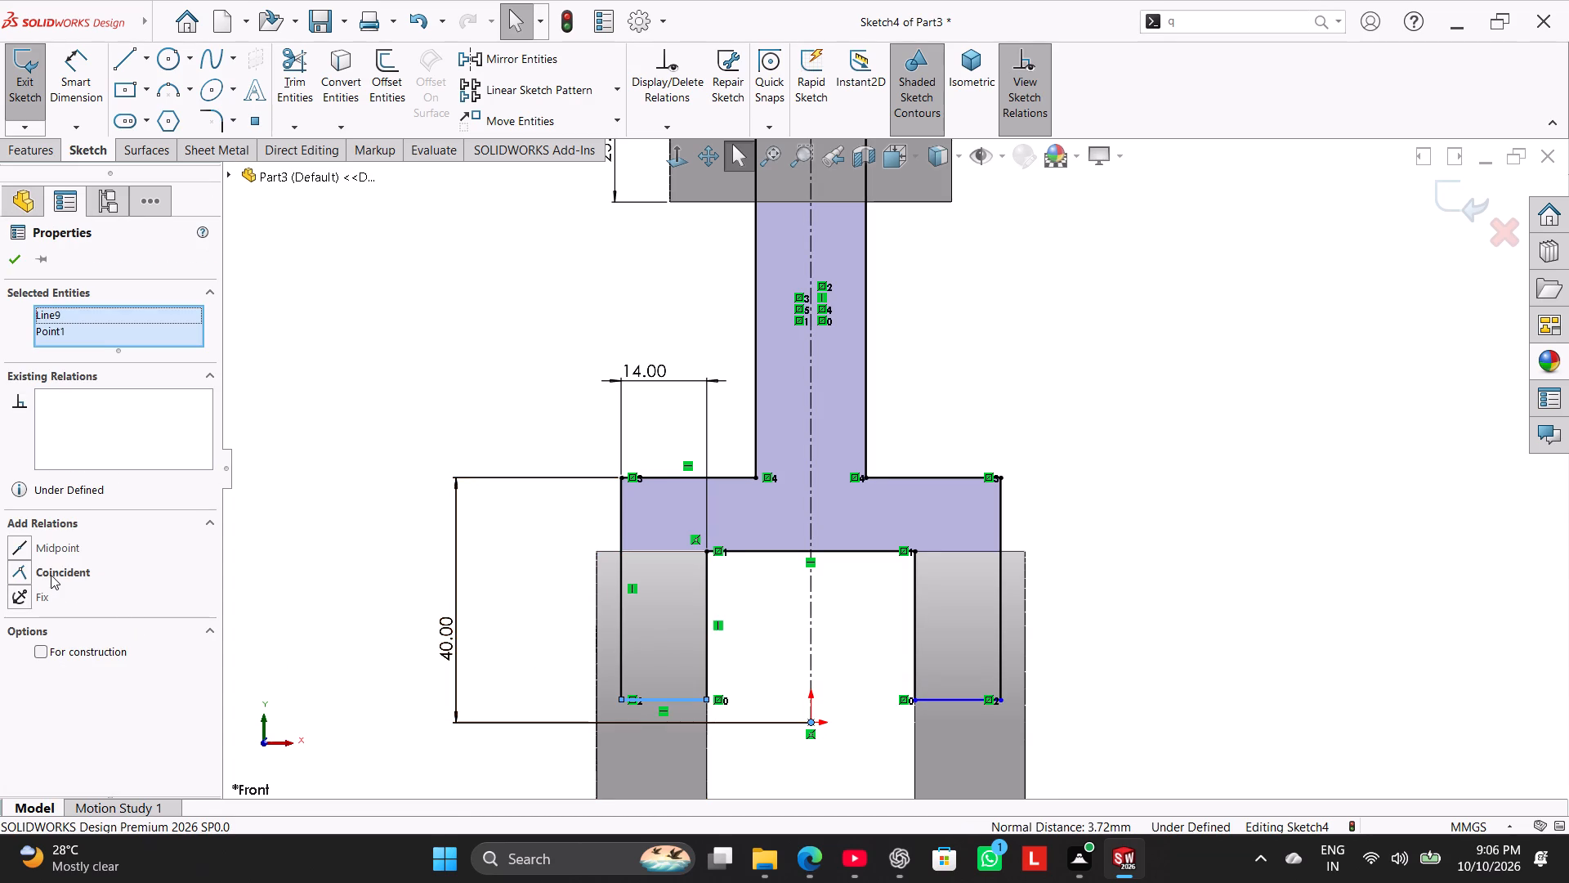
{"action": "left_click", "coordinate": [51, 575]}
{"action": "left_click", "coordinate": [252, 563]}
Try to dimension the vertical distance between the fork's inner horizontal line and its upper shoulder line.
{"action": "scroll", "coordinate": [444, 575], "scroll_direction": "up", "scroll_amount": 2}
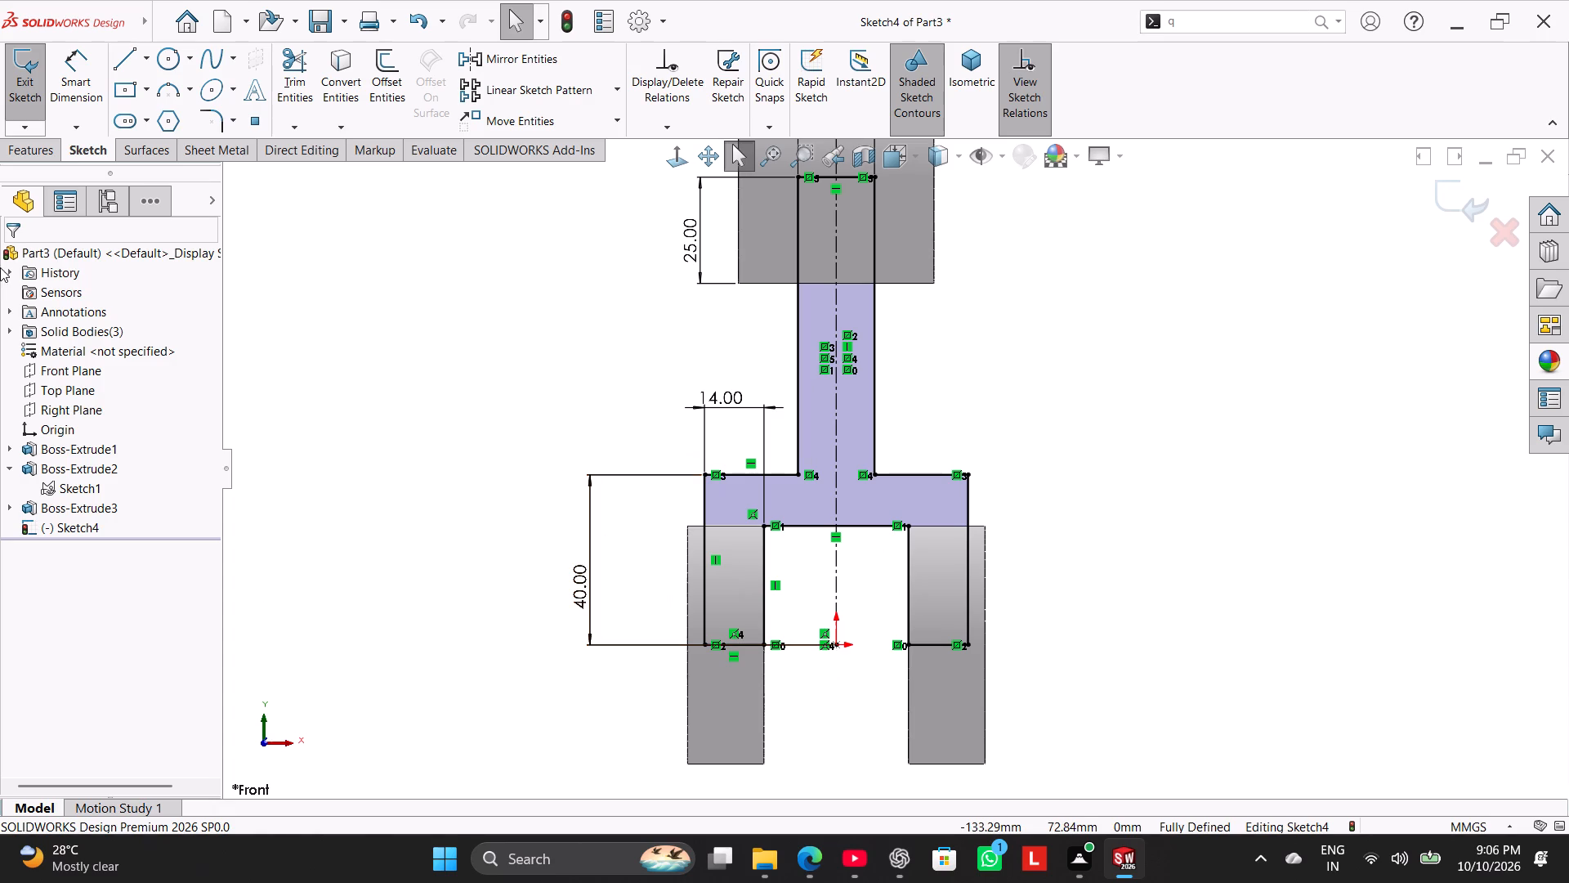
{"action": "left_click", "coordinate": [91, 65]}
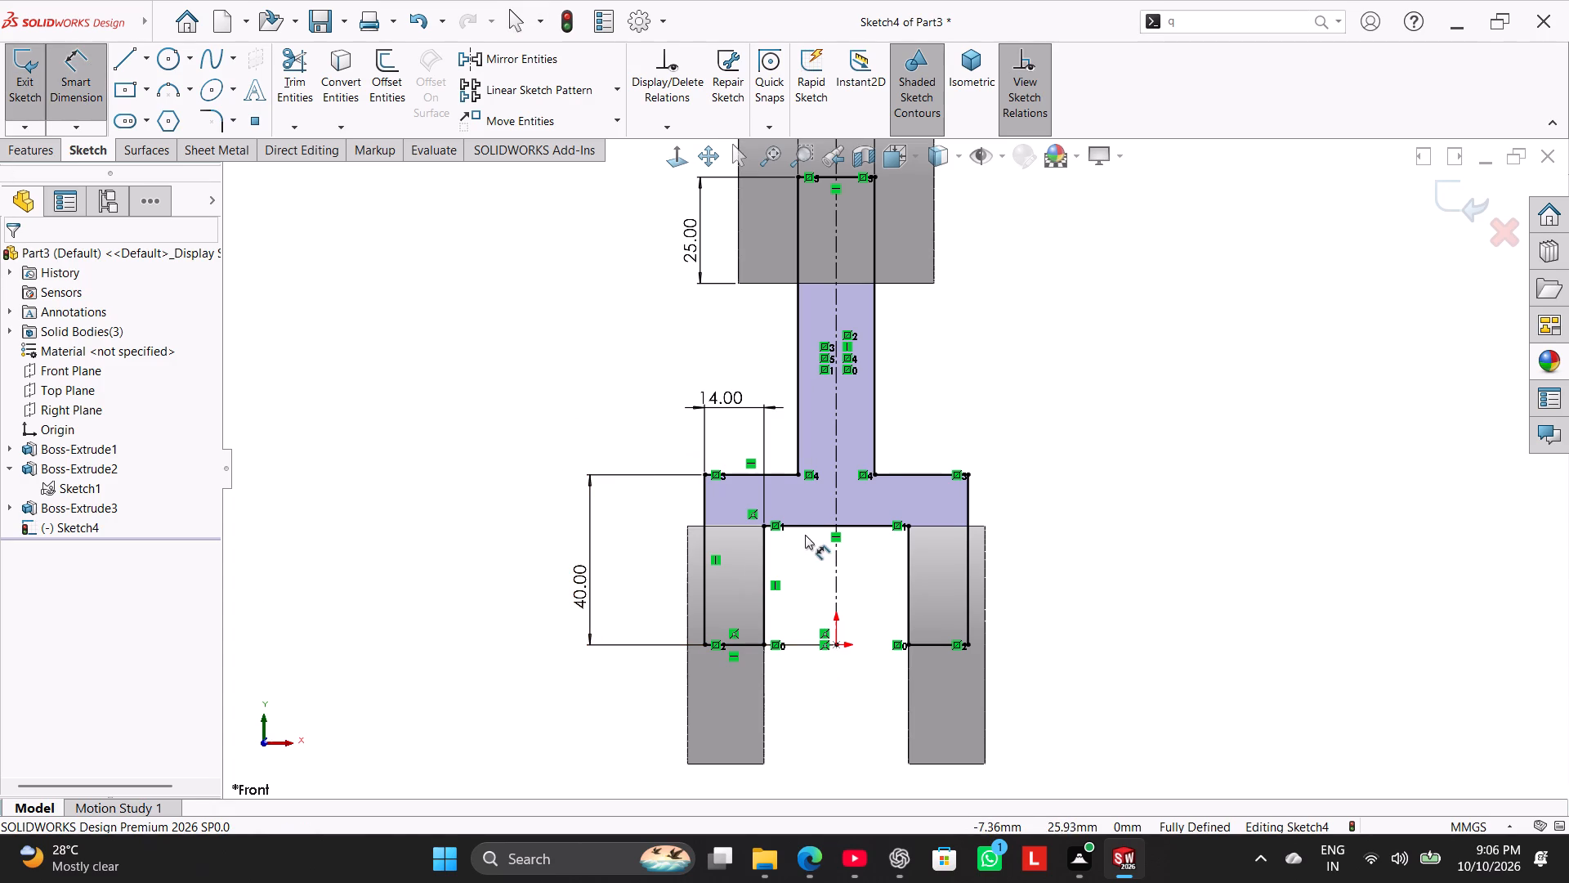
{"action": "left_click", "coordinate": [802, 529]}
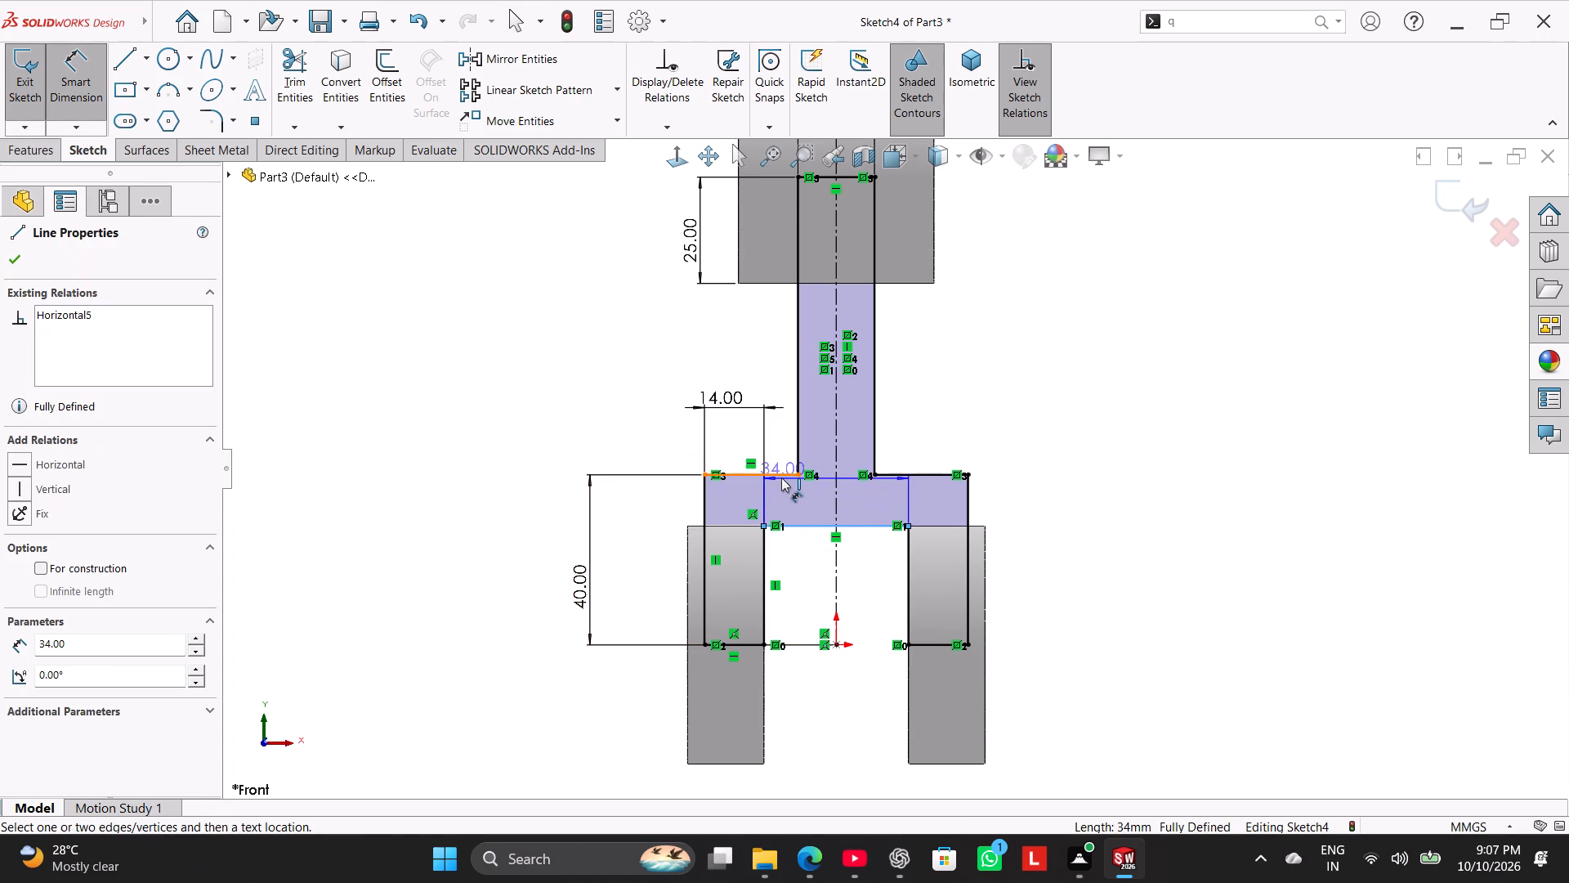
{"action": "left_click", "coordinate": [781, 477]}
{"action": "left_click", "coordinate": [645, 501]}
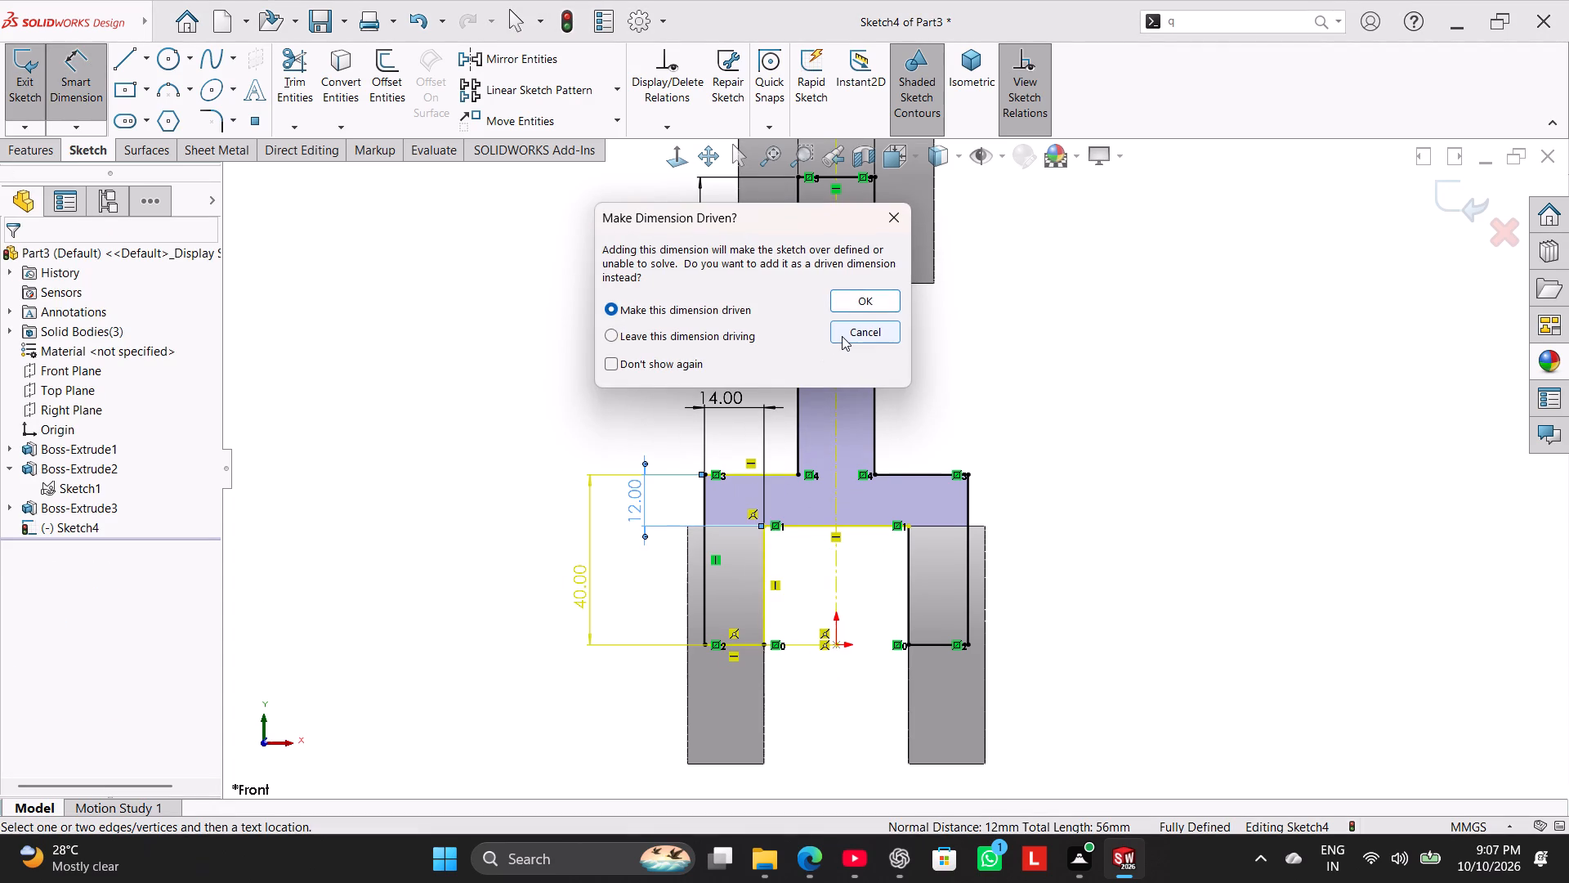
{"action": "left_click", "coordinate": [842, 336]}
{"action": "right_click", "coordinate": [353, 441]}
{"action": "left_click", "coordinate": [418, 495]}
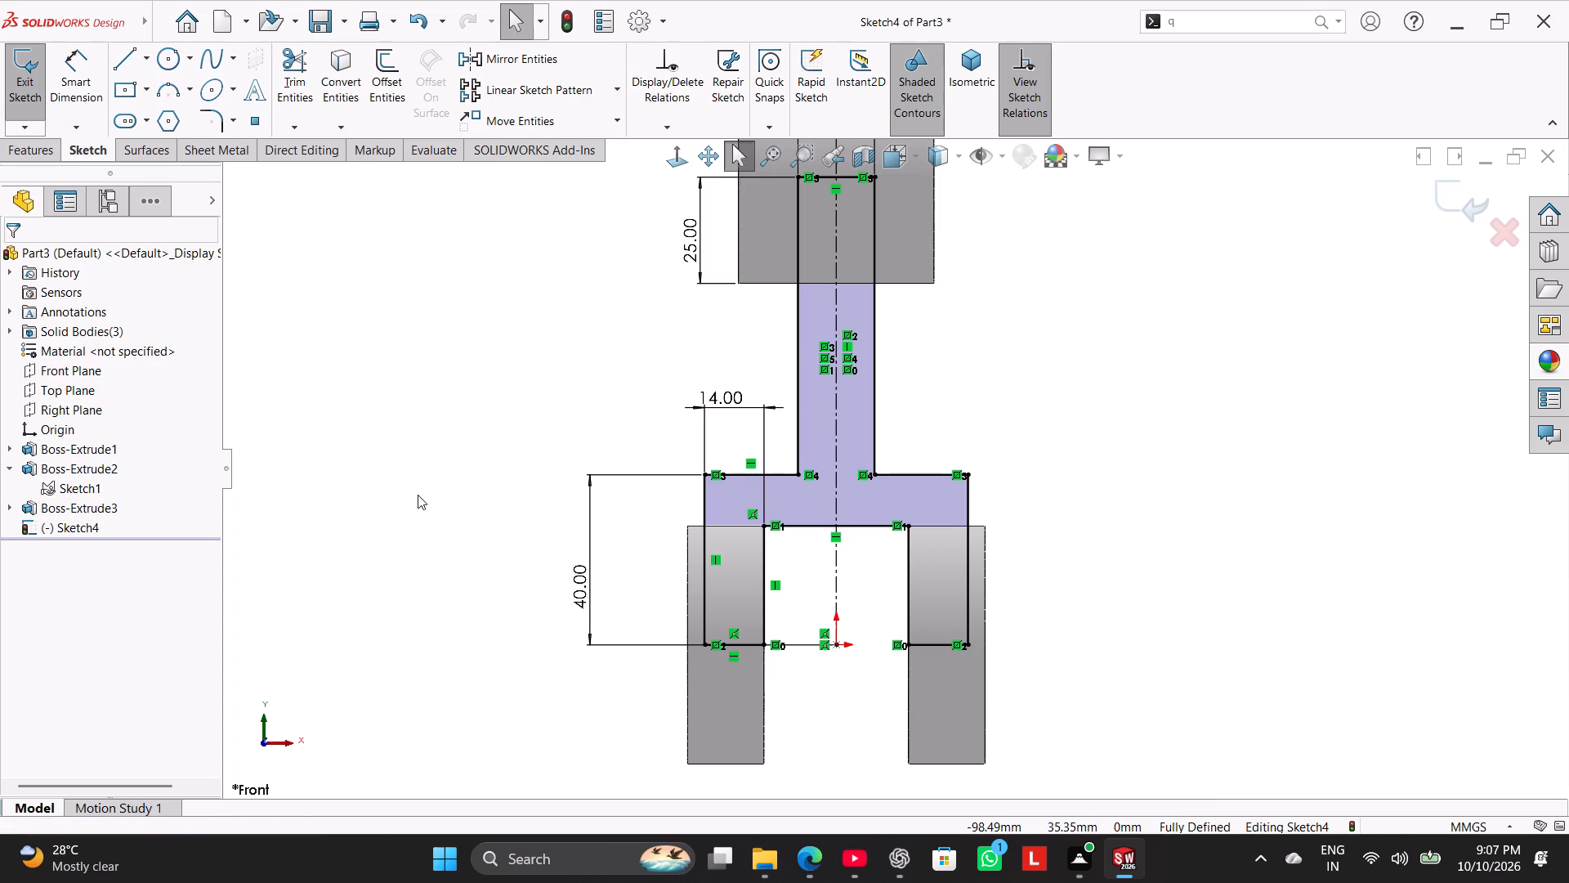
Extrude the stepped profile as a boss with Mid Plane, 50 mm deep, merging the result with the bodies.
{"action": "middle_click_drag", "start_coordinate": [497, 407], "coordinate": [423, 461]}
{"action": "scroll", "coordinate": [423, 461], "scroll_direction": "down", "scroll_amount": 1}
{"action": "scroll", "coordinate": [446, 442], "scroll_direction": "up", "scroll_amount": 1}
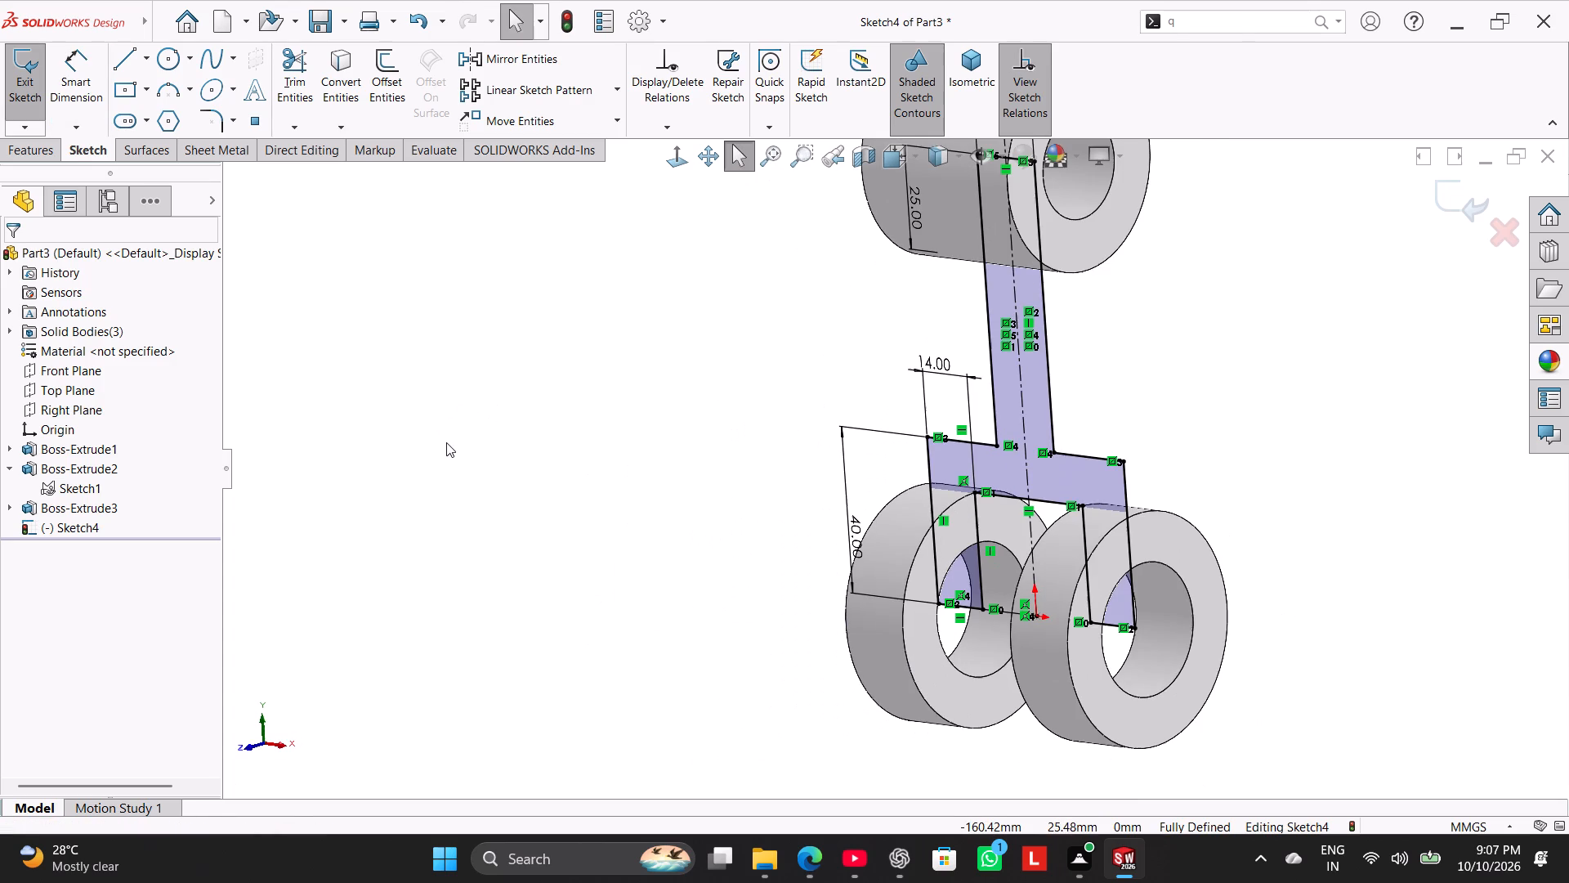
{"action": "left_click", "coordinate": [47, 146]}
{"action": "left_click", "coordinate": [43, 110]}
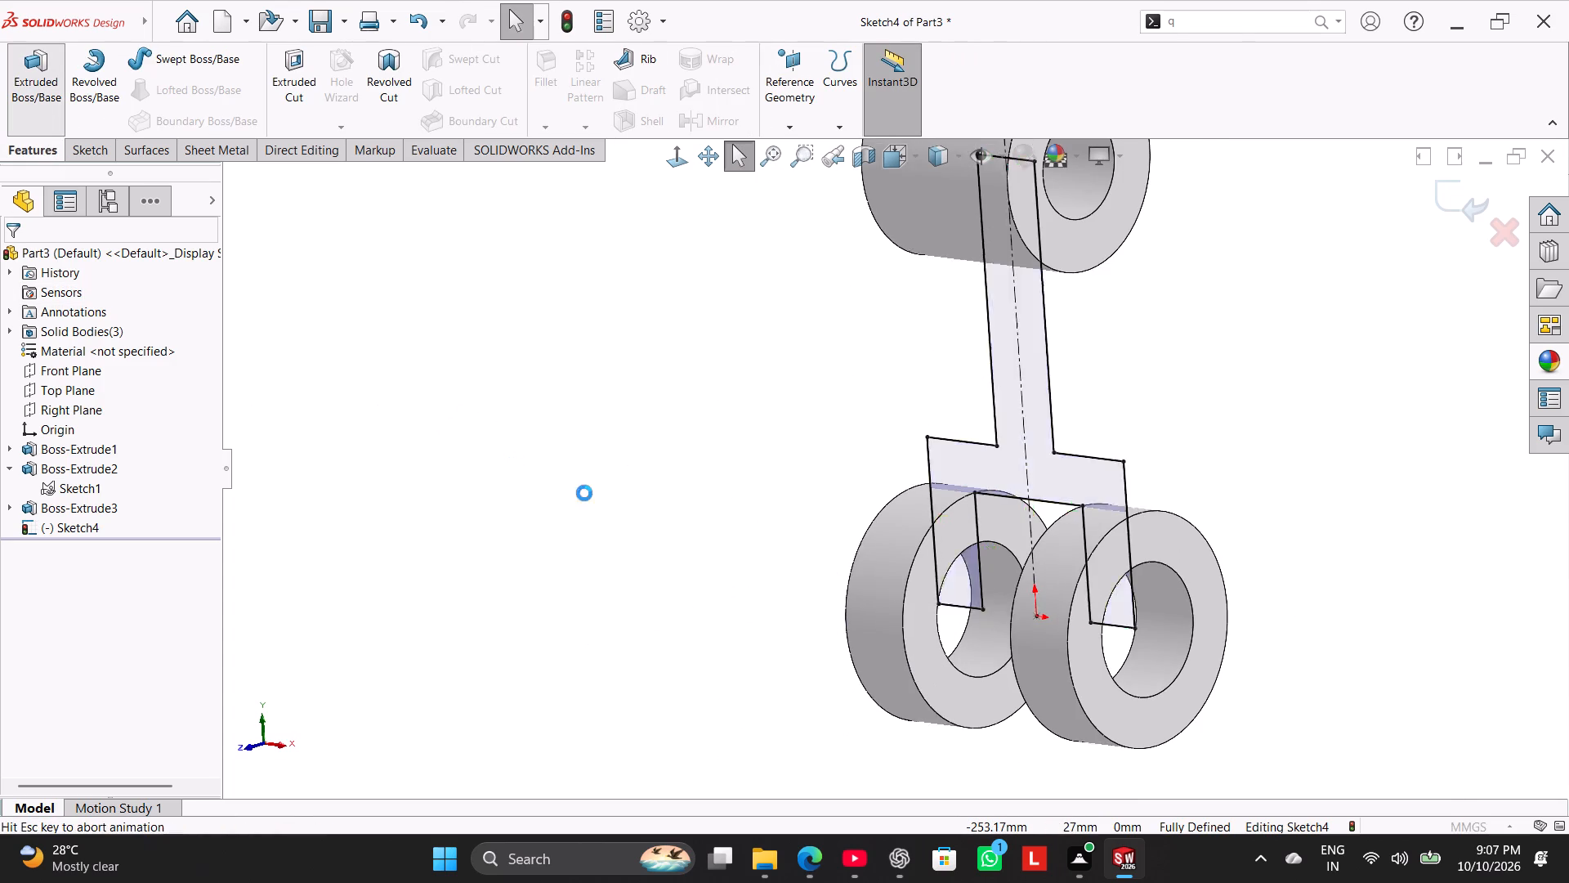
{"action": "middle_click_drag", "start_coordinate": [617, 504], "coordinate": [507, 511]}
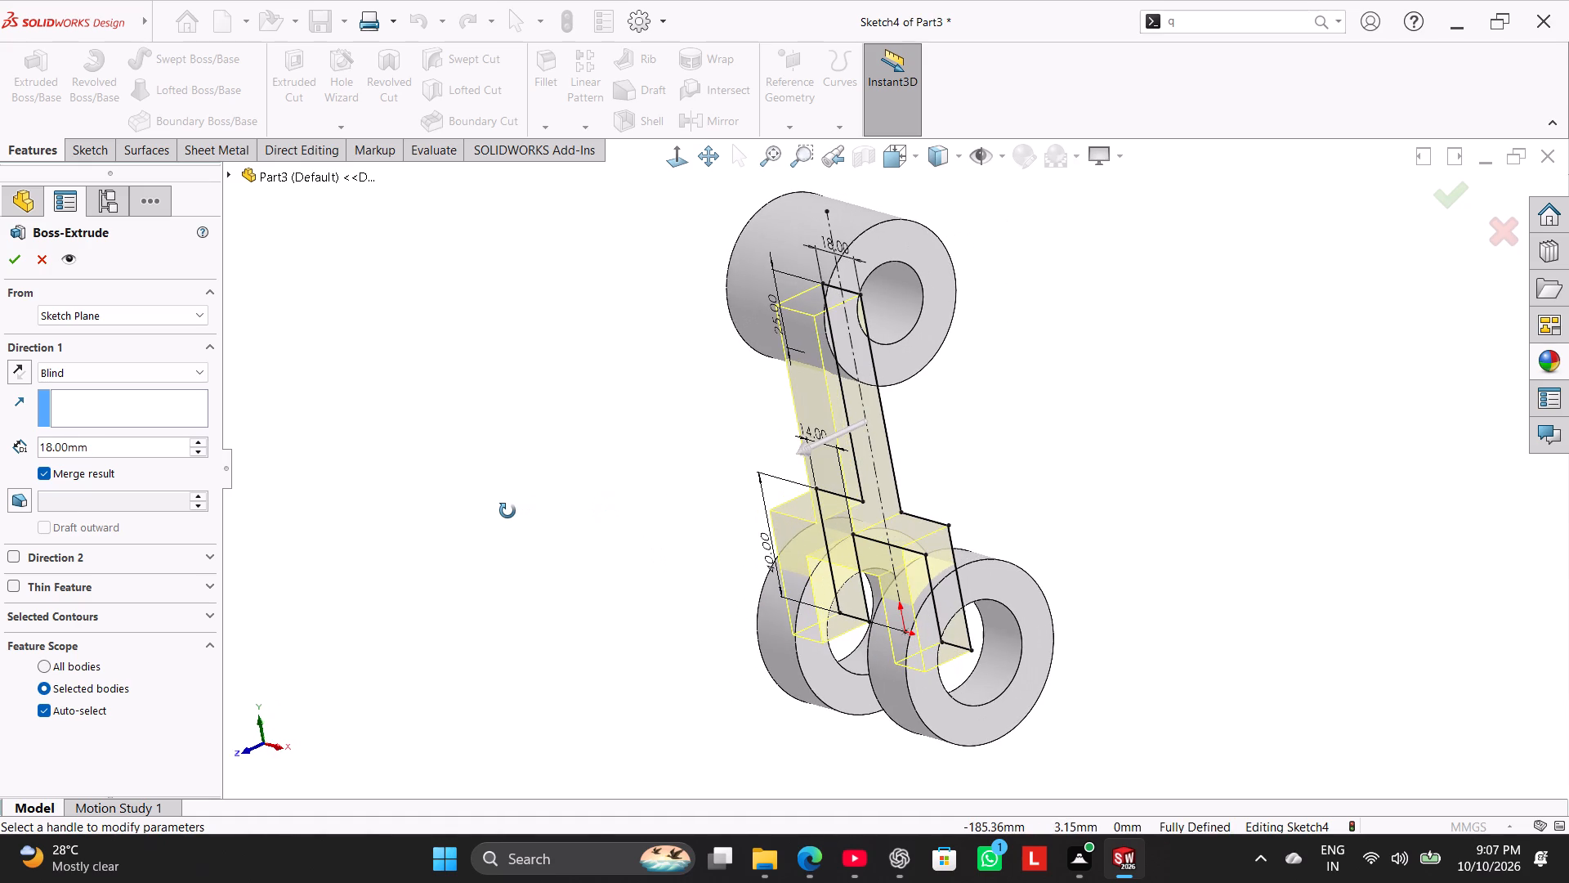
{"action": "middle_click_drag", "start_coordinate": [507, 511], "coordinate": [420, 495]}
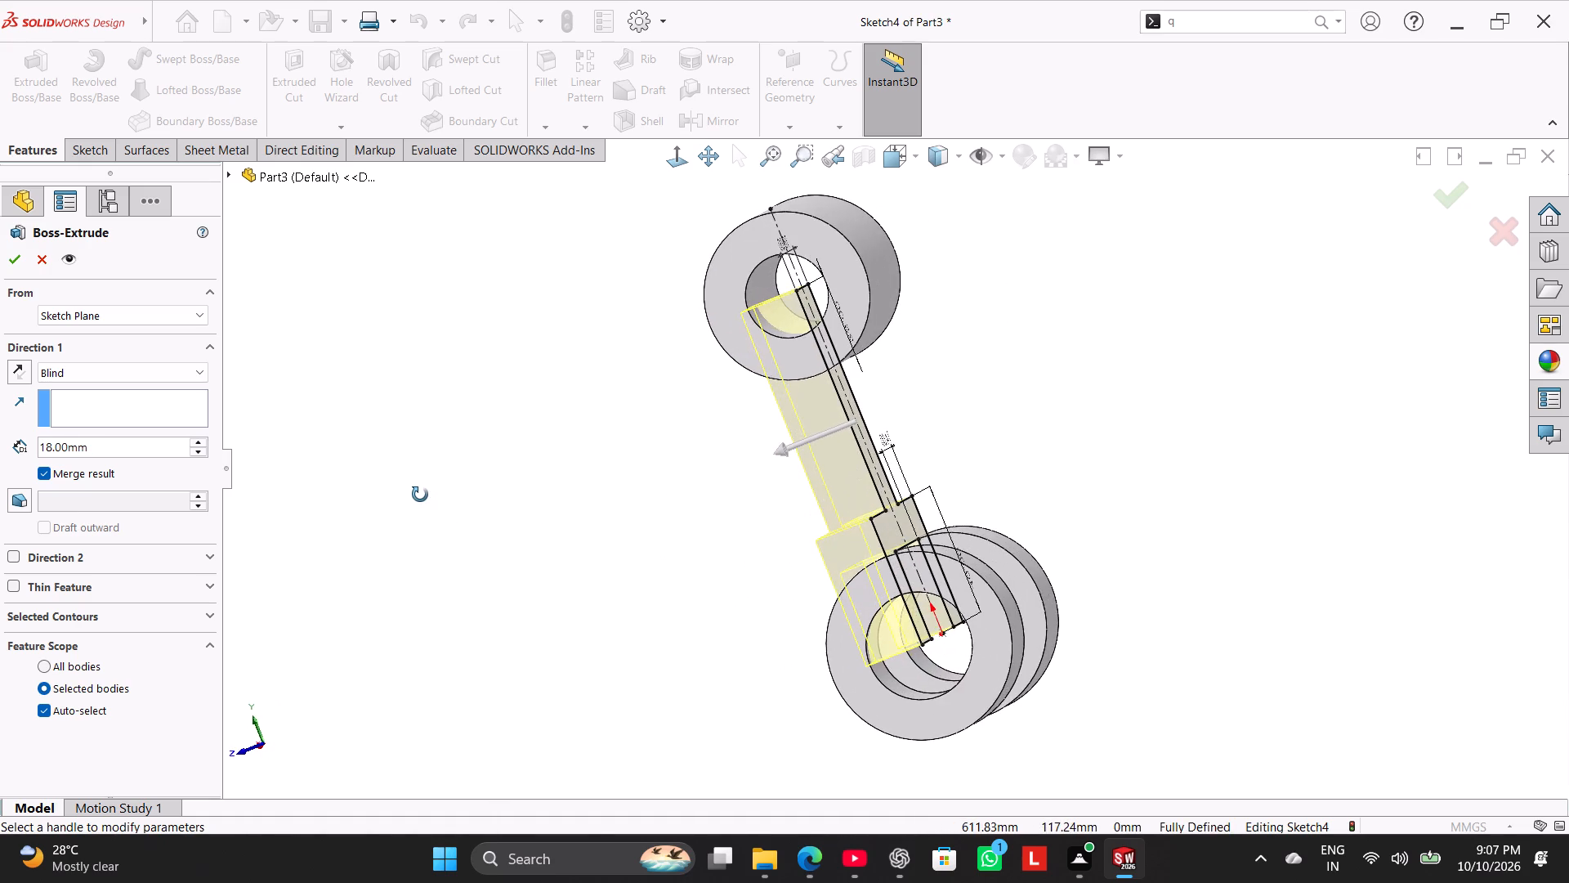
{"action": "middle_click_drag", "start_coordinate": [420, 495], "coordinate": [430, 495]}
{"action": "left_click", "coordinate": [113, 372]}
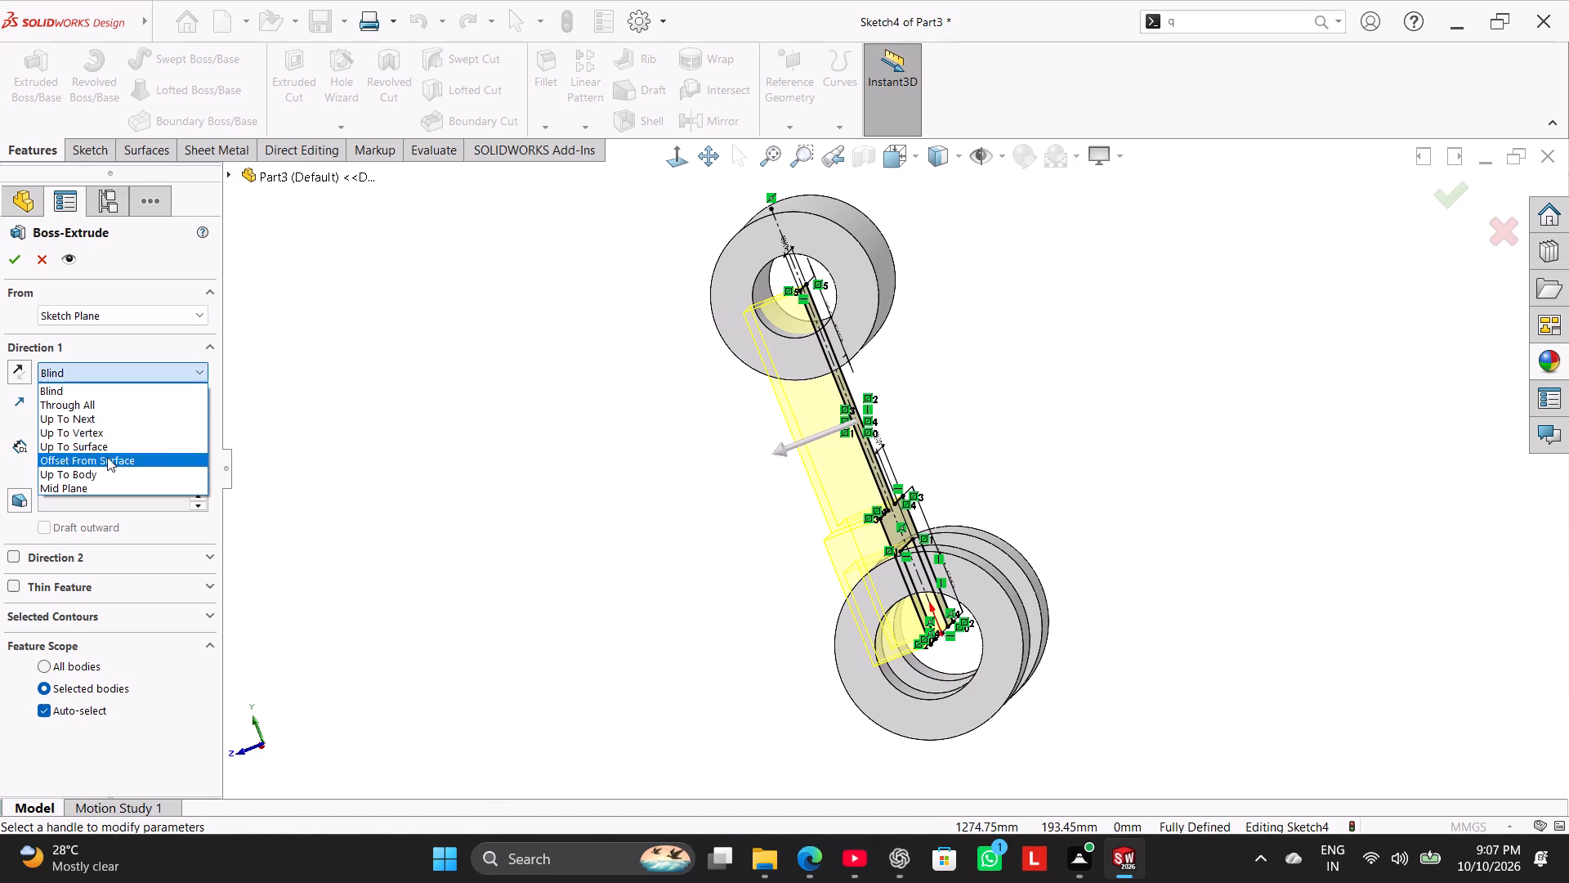
{"action": "left_click", "coordinate": [109, 485]}
{"action": "double_click", "coordinate": [109, 446]}
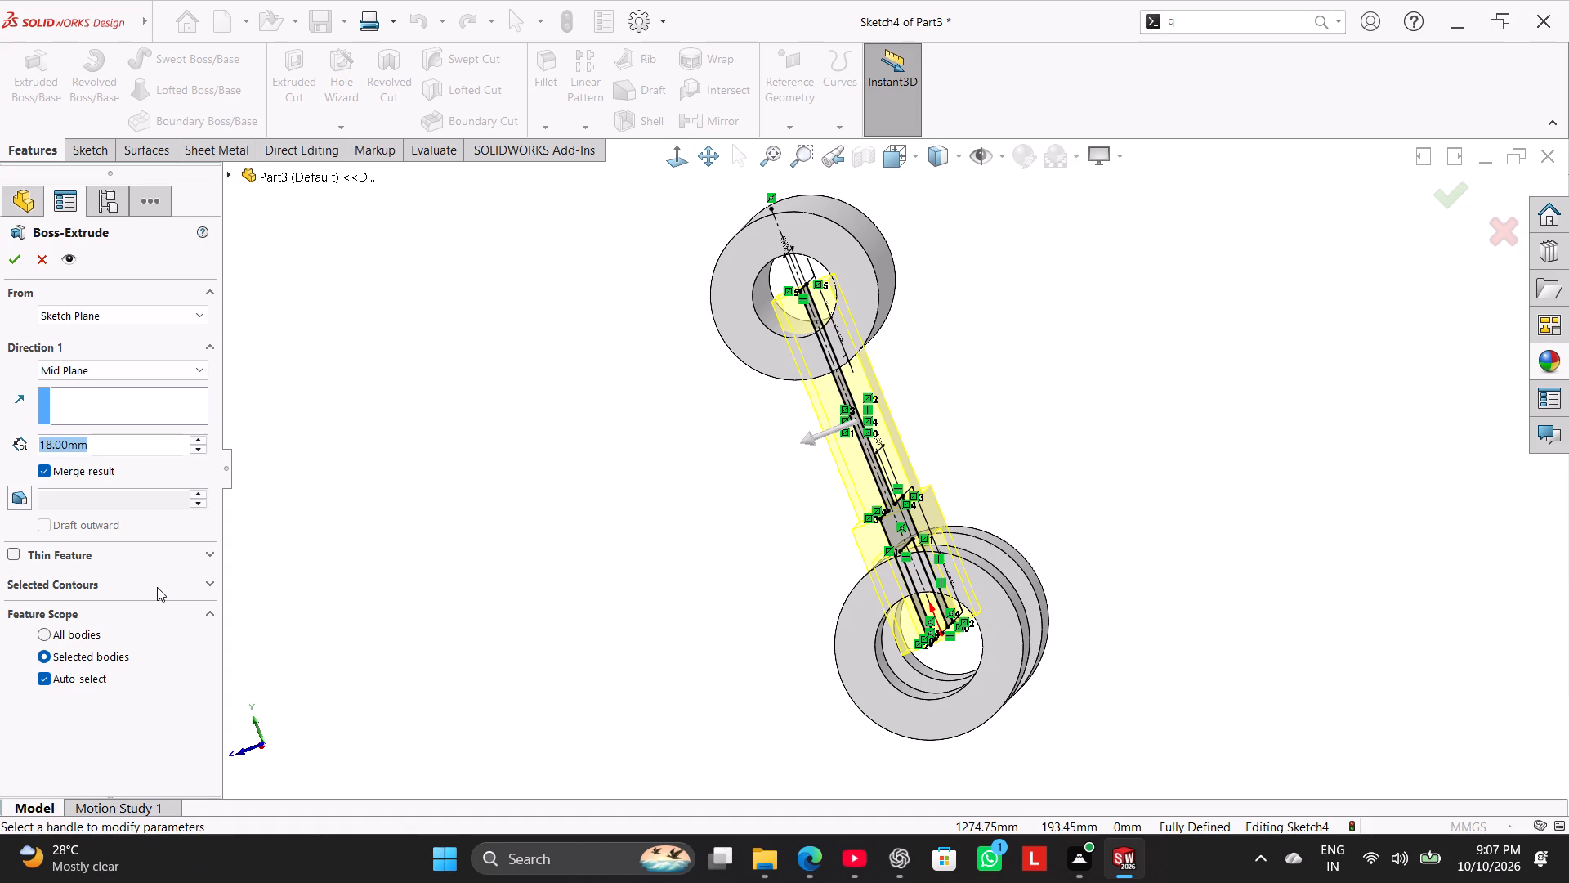
{"action": "type", "text": "50"}
{"action": "key", "text": "Return"}
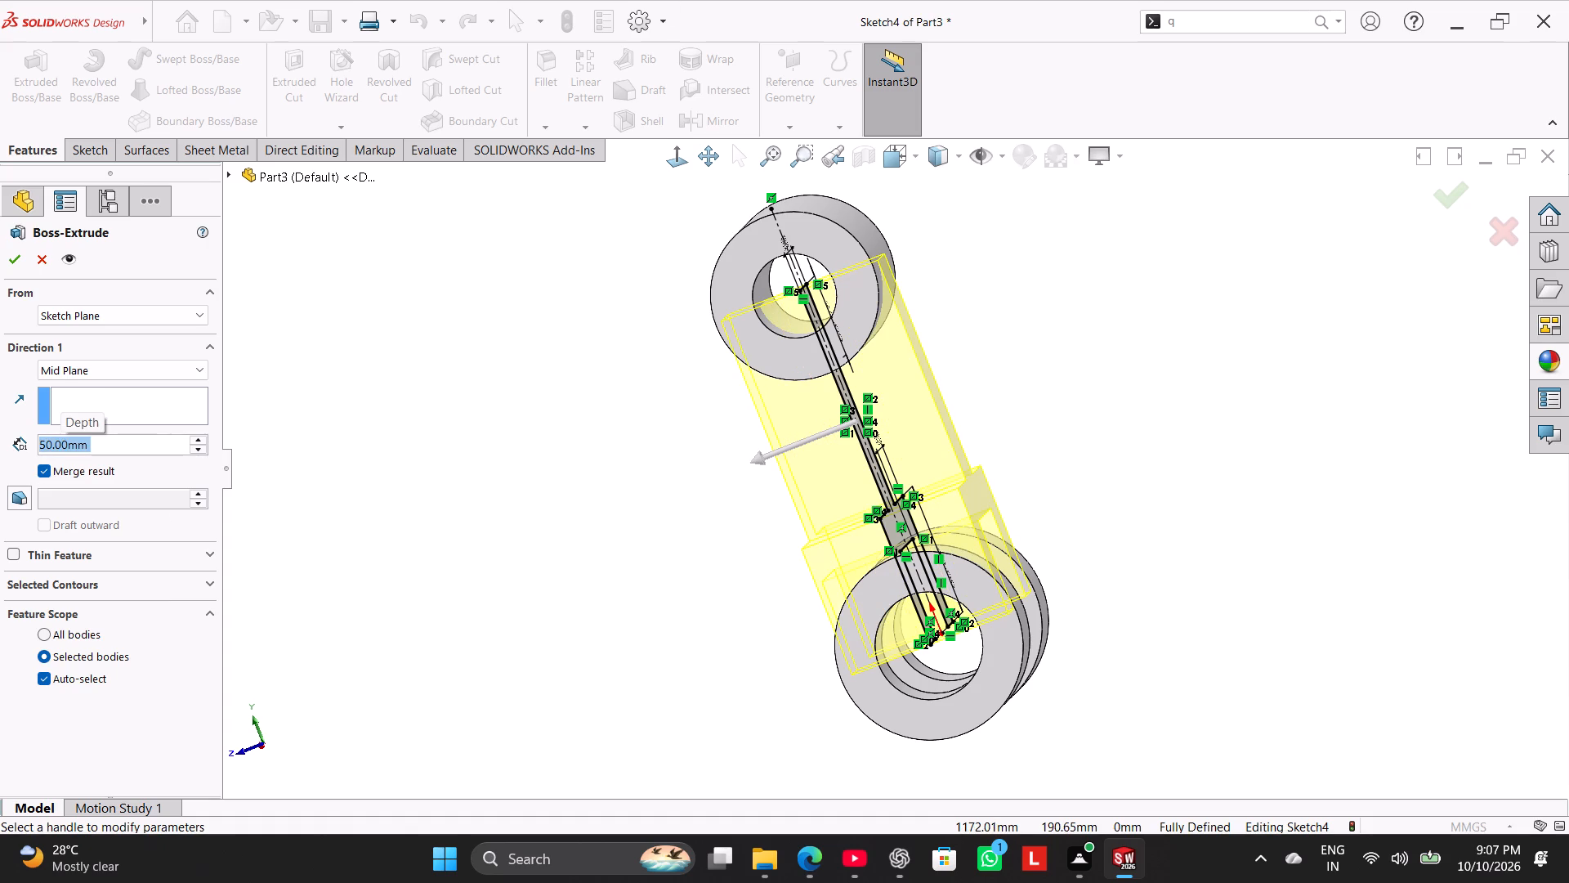
{"action": "left_click", "coordinate": [11, 259]}
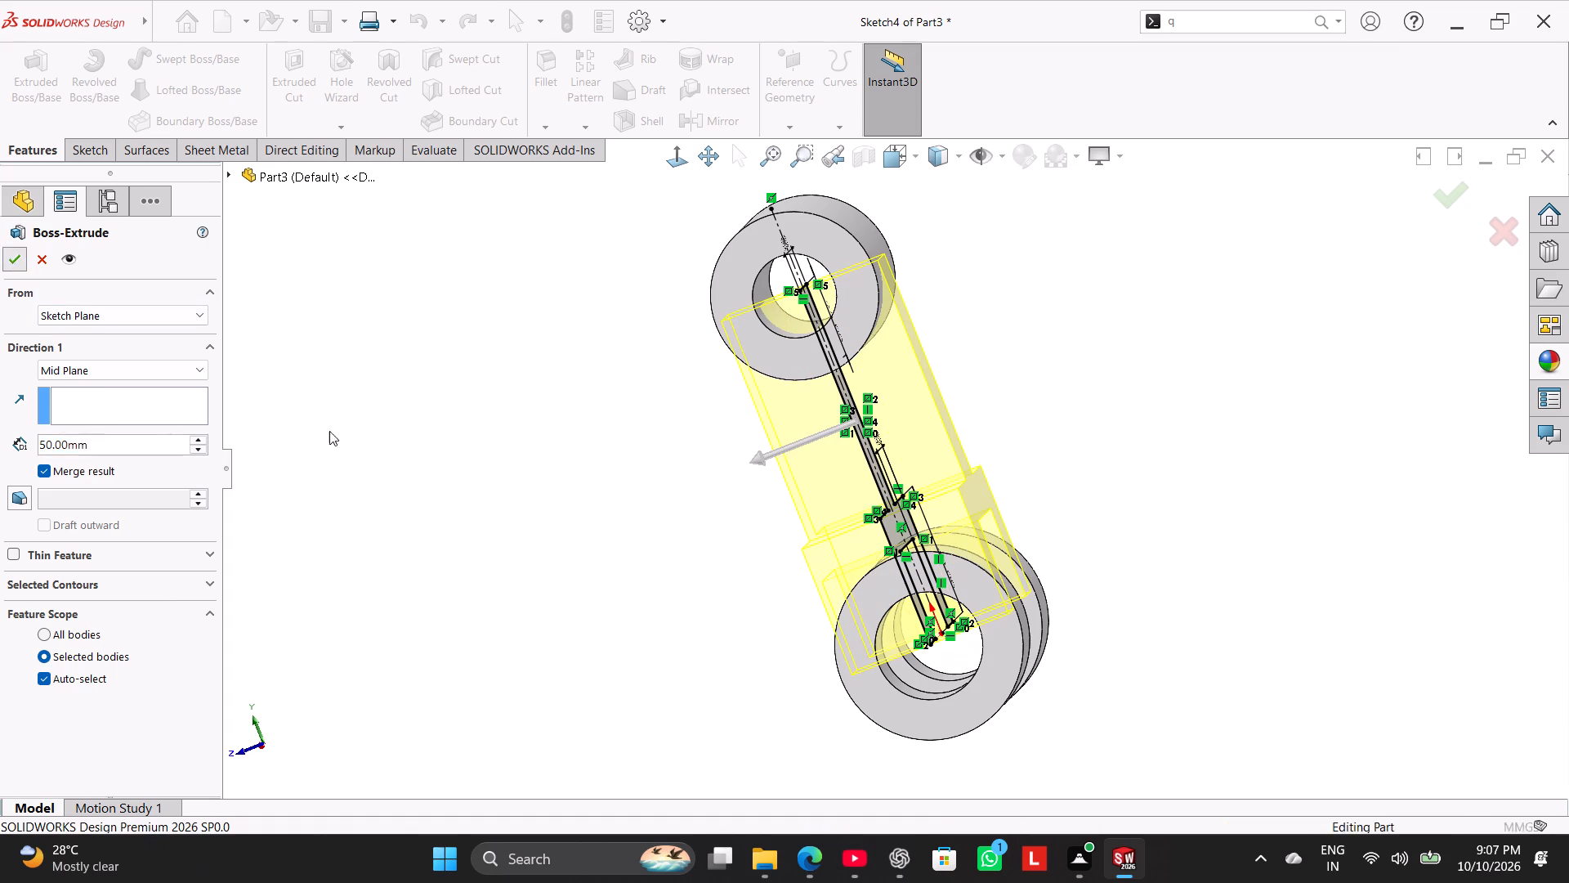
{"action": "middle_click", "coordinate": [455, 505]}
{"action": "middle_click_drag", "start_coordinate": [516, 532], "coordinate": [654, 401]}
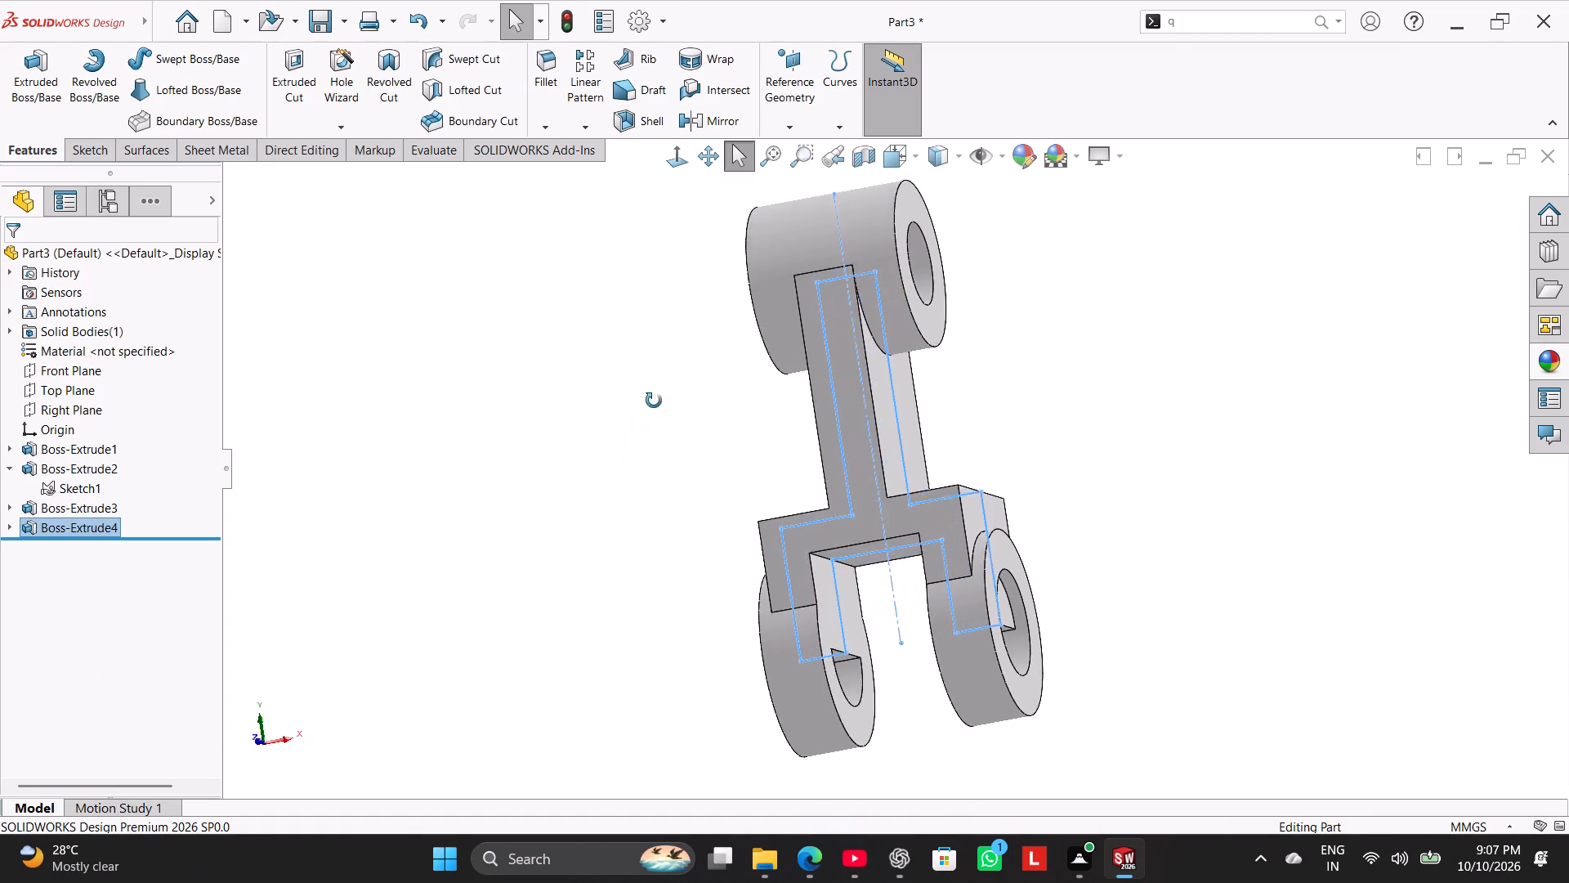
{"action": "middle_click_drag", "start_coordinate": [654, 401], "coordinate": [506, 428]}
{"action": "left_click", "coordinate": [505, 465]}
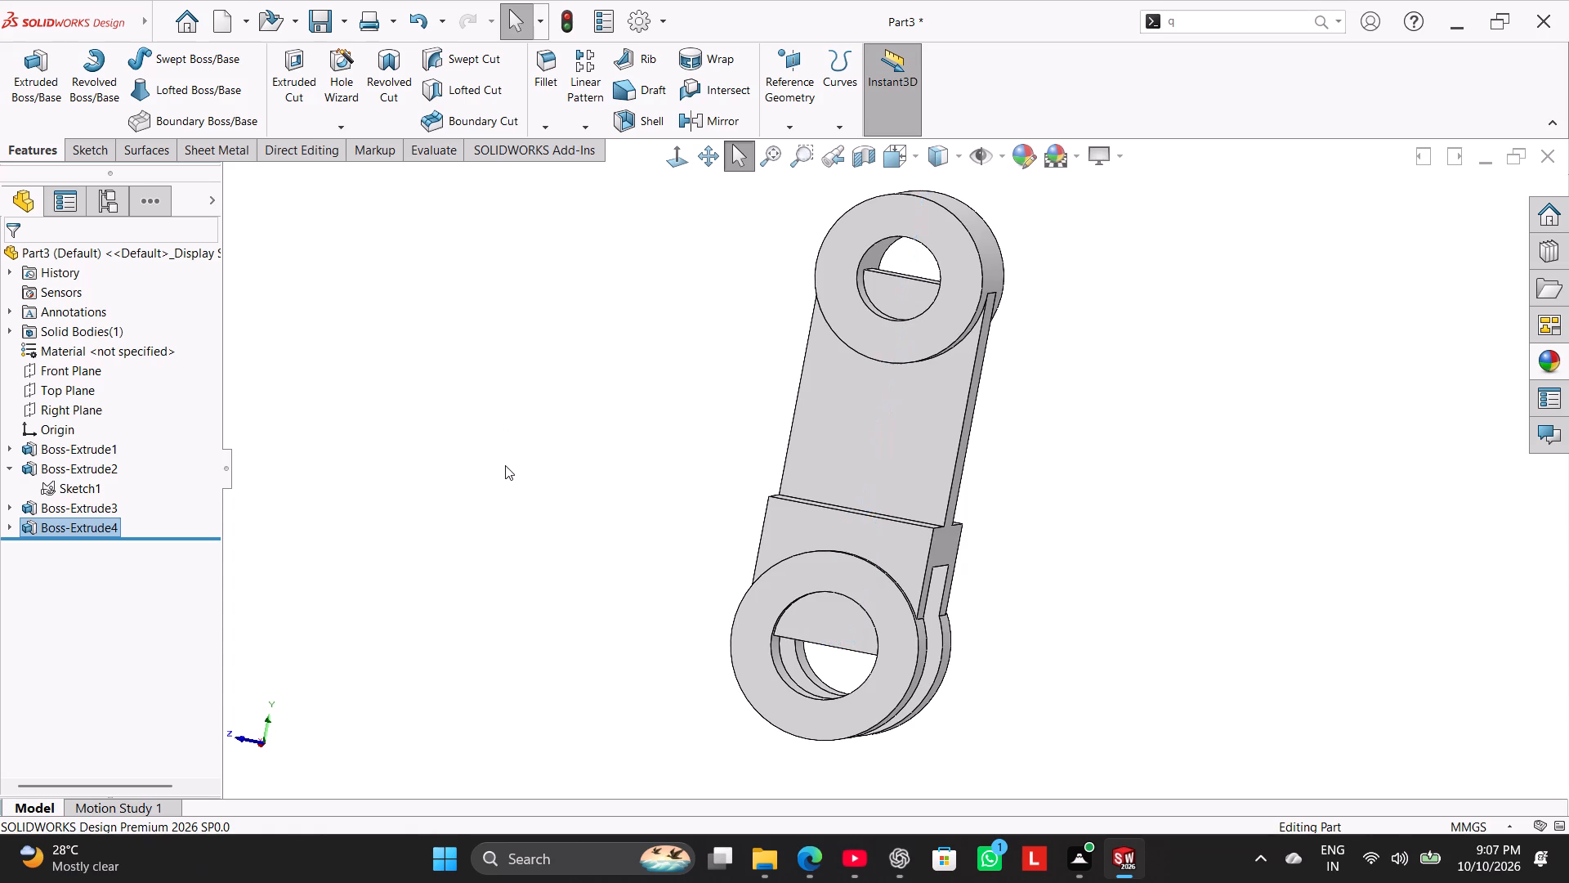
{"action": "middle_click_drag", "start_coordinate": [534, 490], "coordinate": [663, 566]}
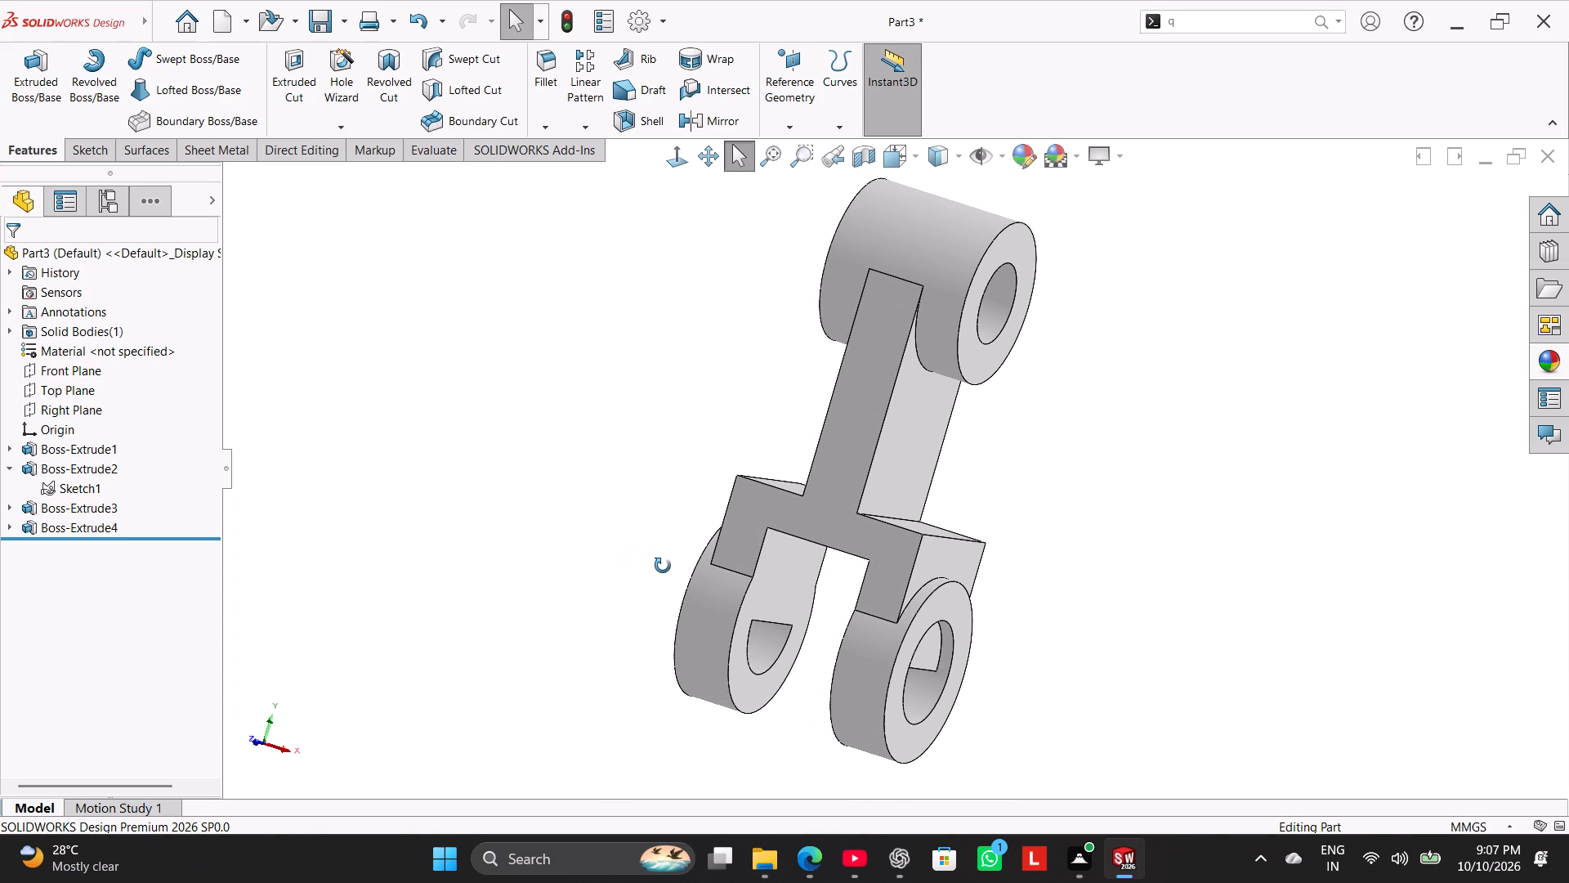
Delete and patch the seven faces of the stepped profile protruding into the bores of the upper boss and both lower rings.
{"action": "middle_click_drag", "start_coordinate": [663, 566], "coordinate": [625, 545]}
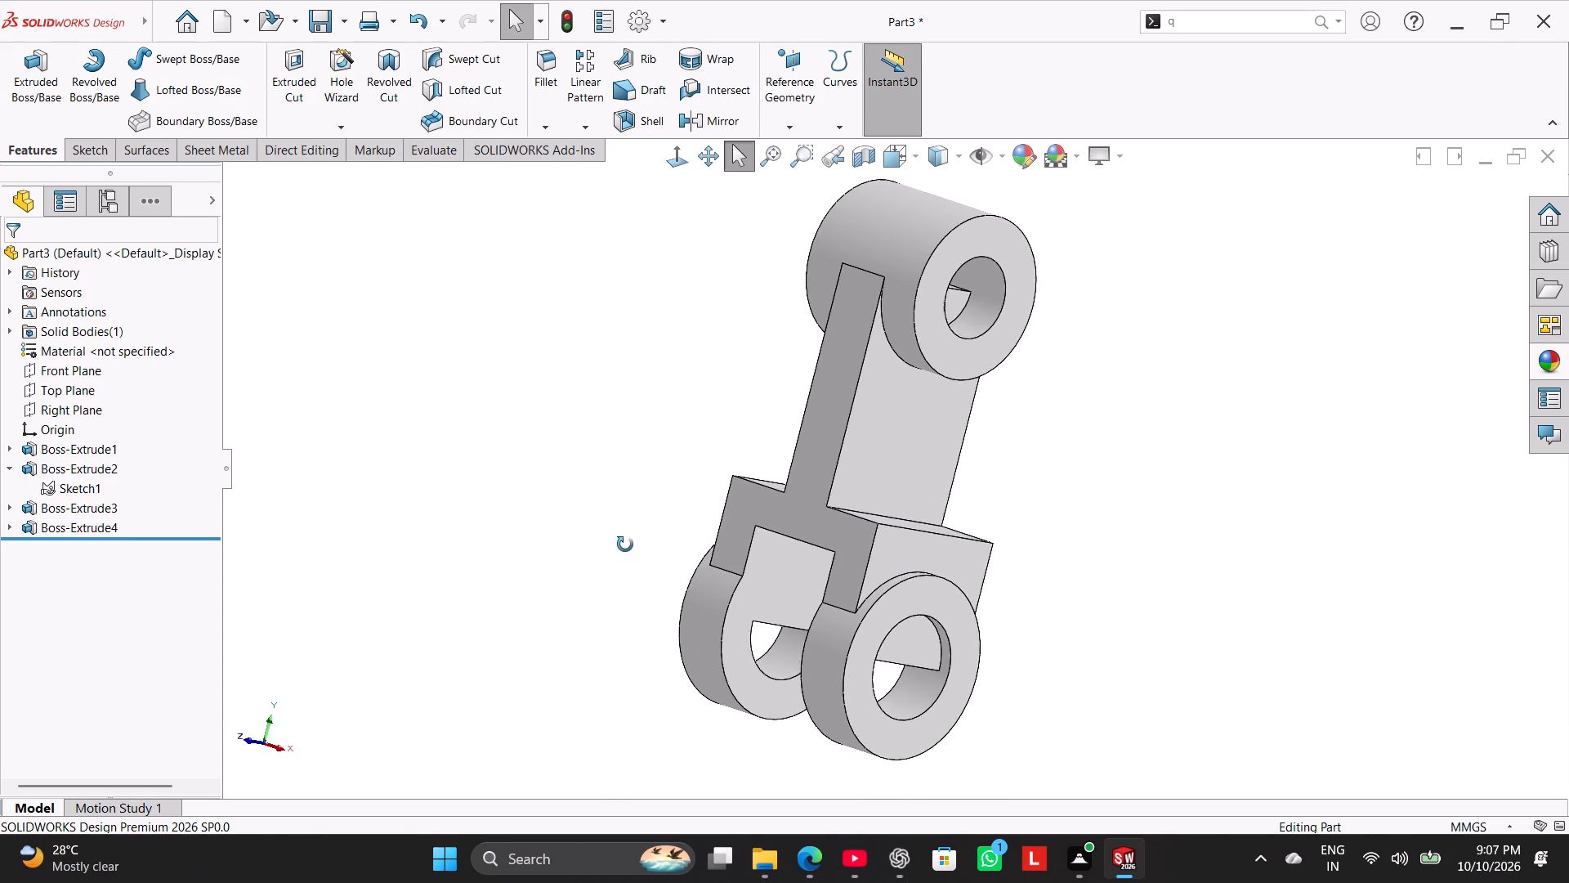
{"action": "middle_click_drag", "start_coordinate": [625, 545], "coordinate": [561, 467]}
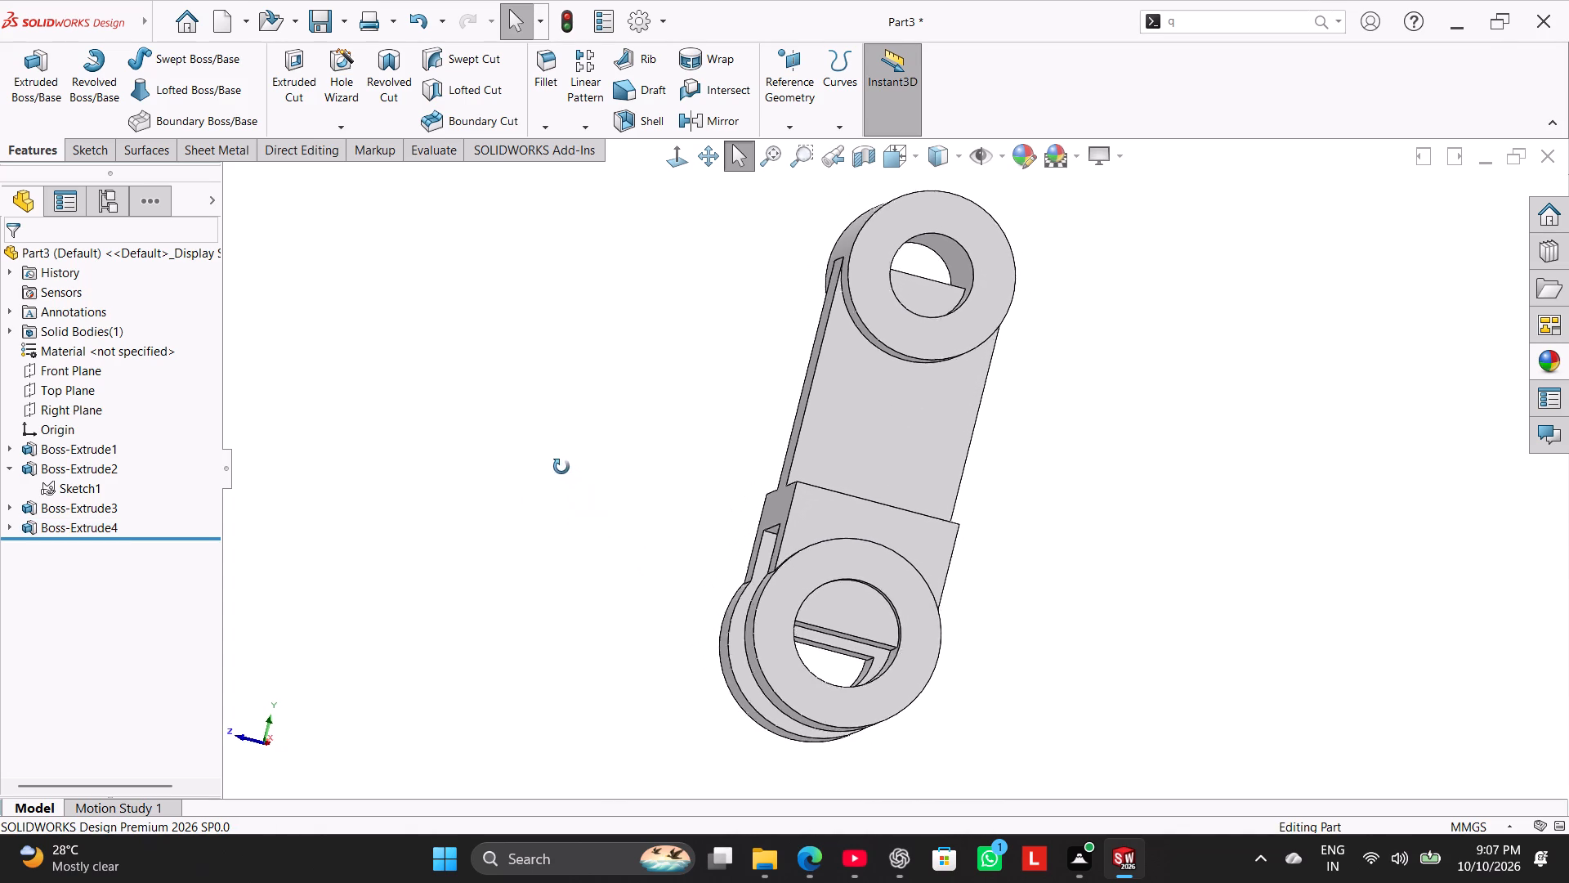
{"action": "middle_click_drag", "start_coordinate": [561, 467], "coordinate": [567, 489]}
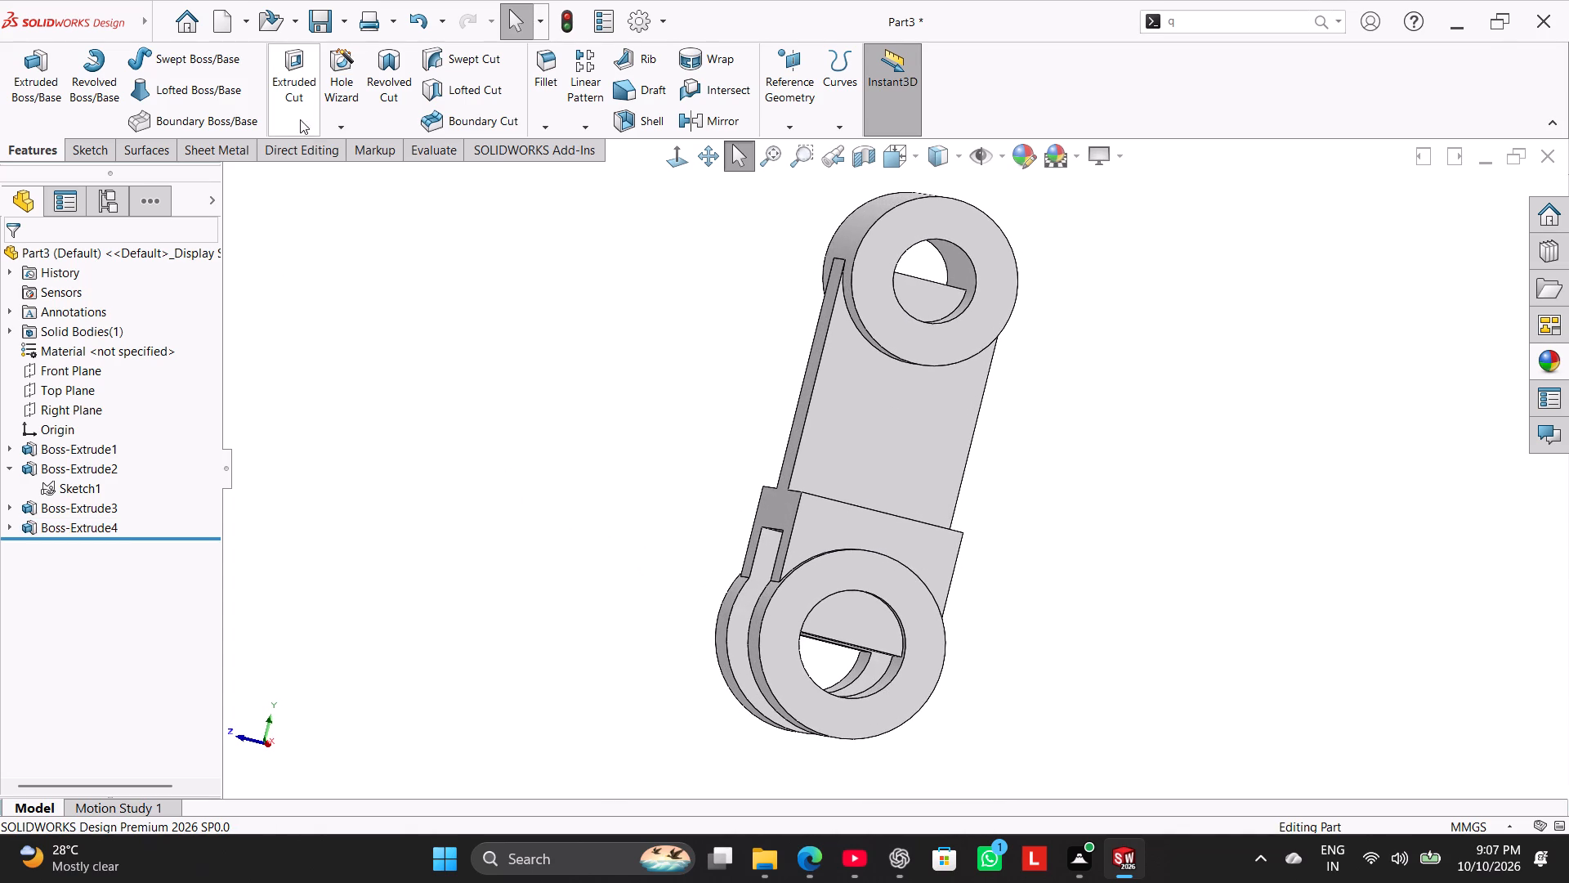
{"action": "middle_click_drag", "start_coordinate": [646, 433], "coordinate": [660, 429]}
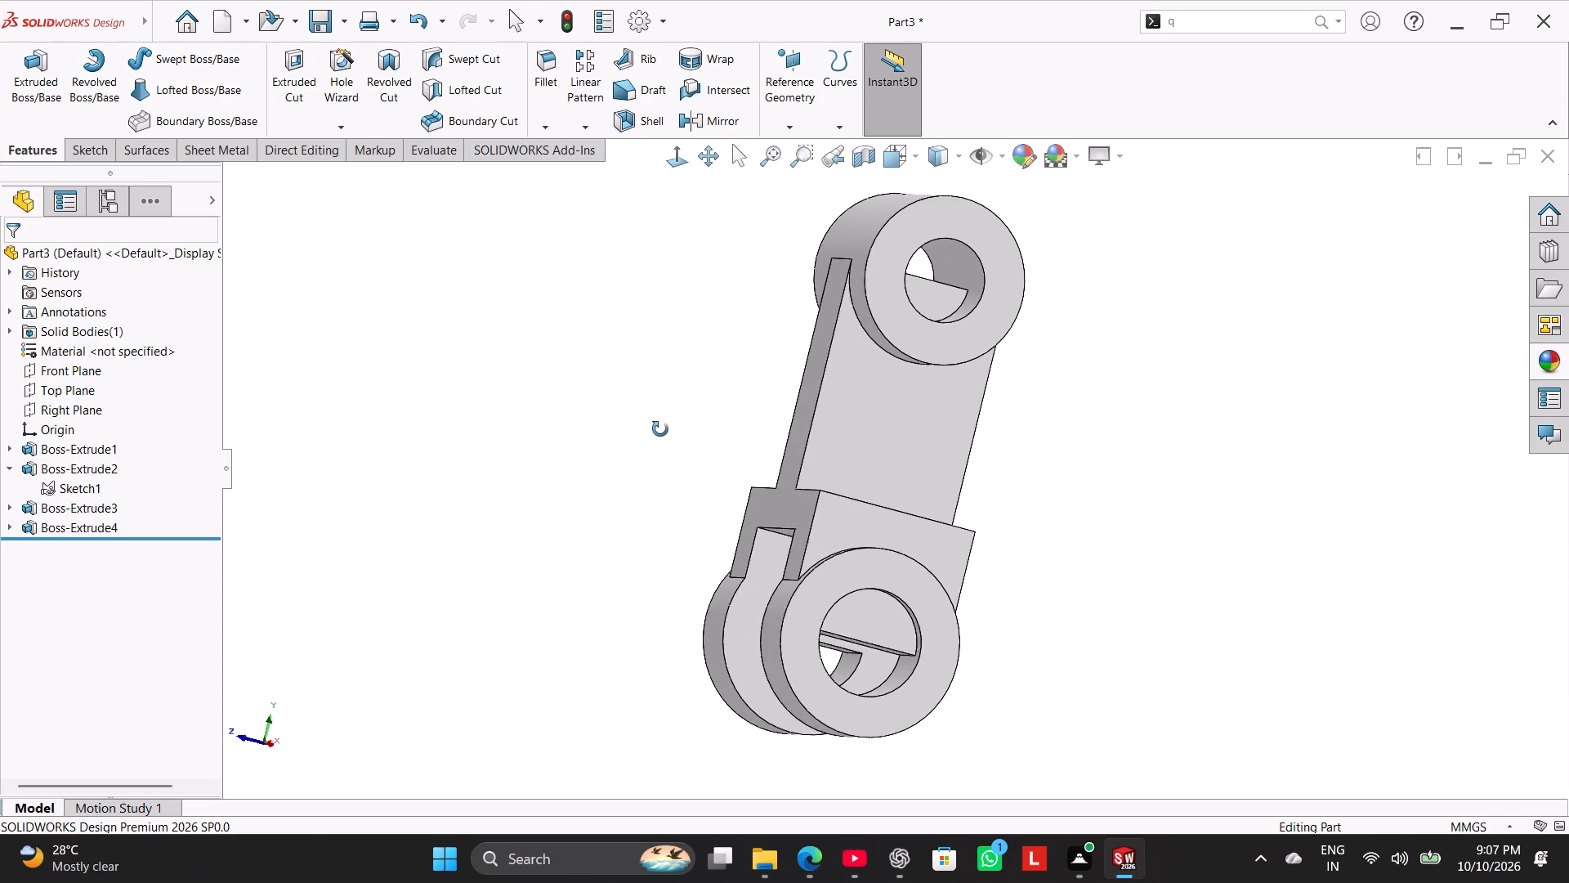
{"action": "middle_click_drag", "start_coordinate": [660, 429], "coordinate": [668, 347]}
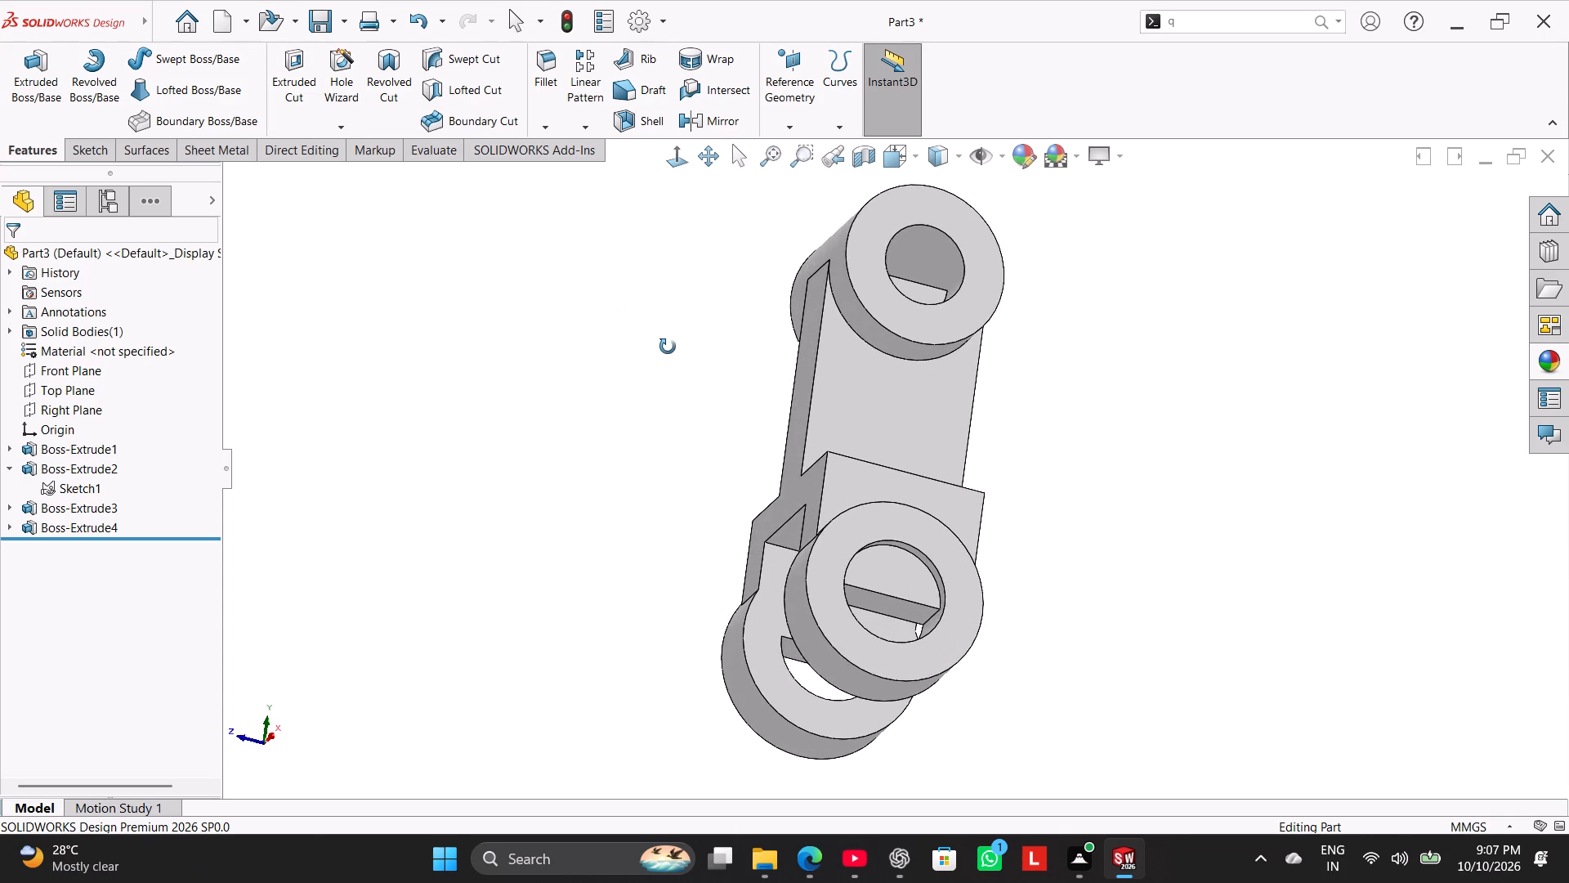
{"action": "middle_click_drag", "start_coordinate": [668, 347], "coordinate": [665, 457]}
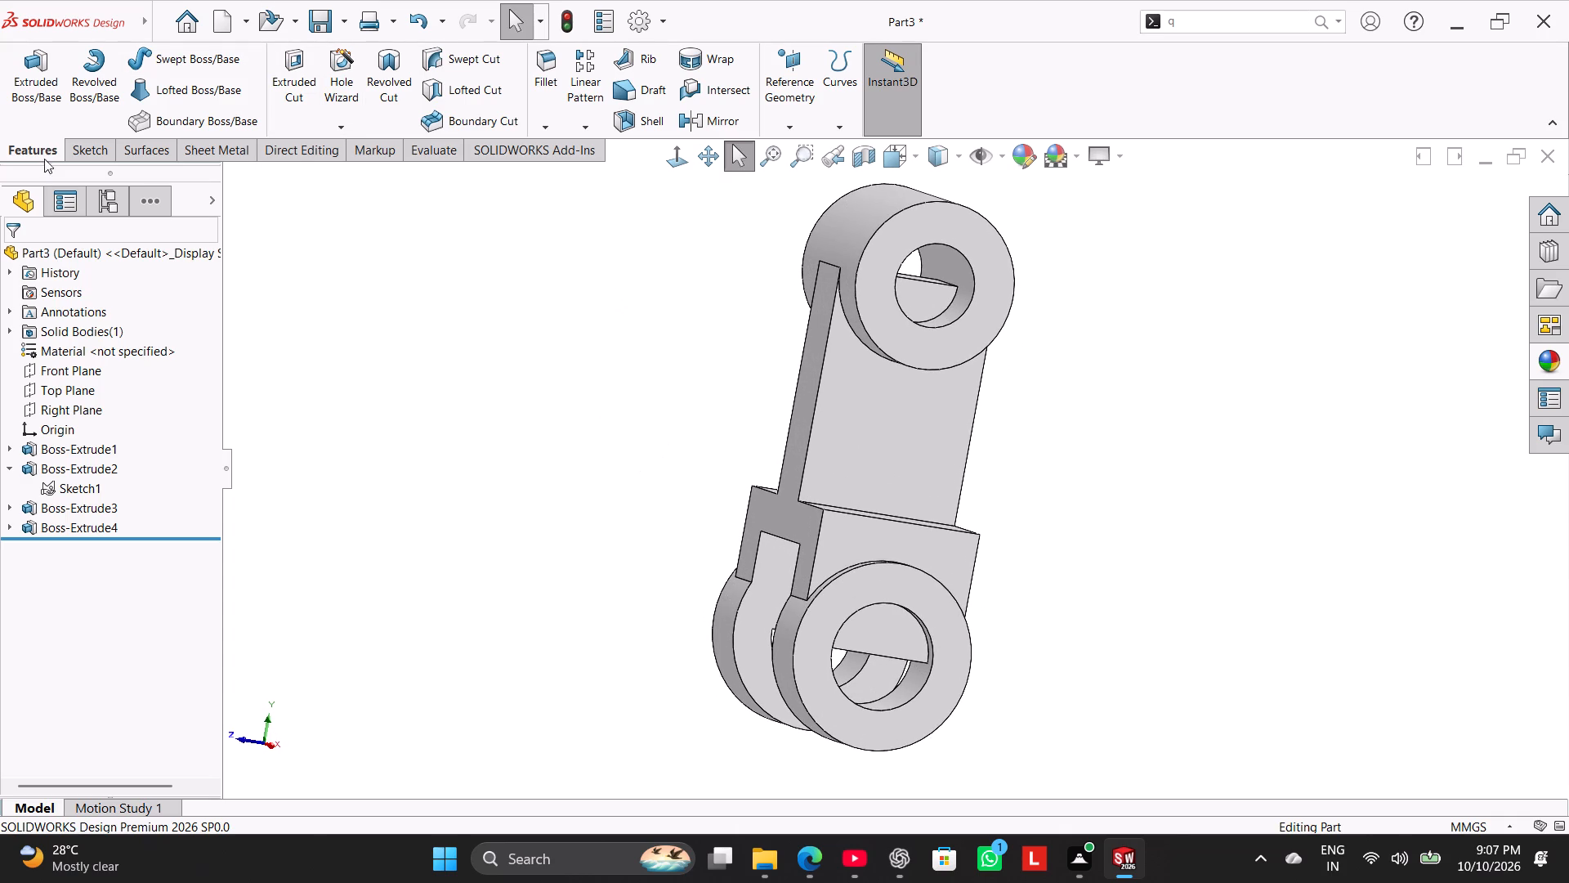
{"action": "left_click", "coordinate": [288, 150]}
{"action": "left_click", "coordinate": [331, 91]}
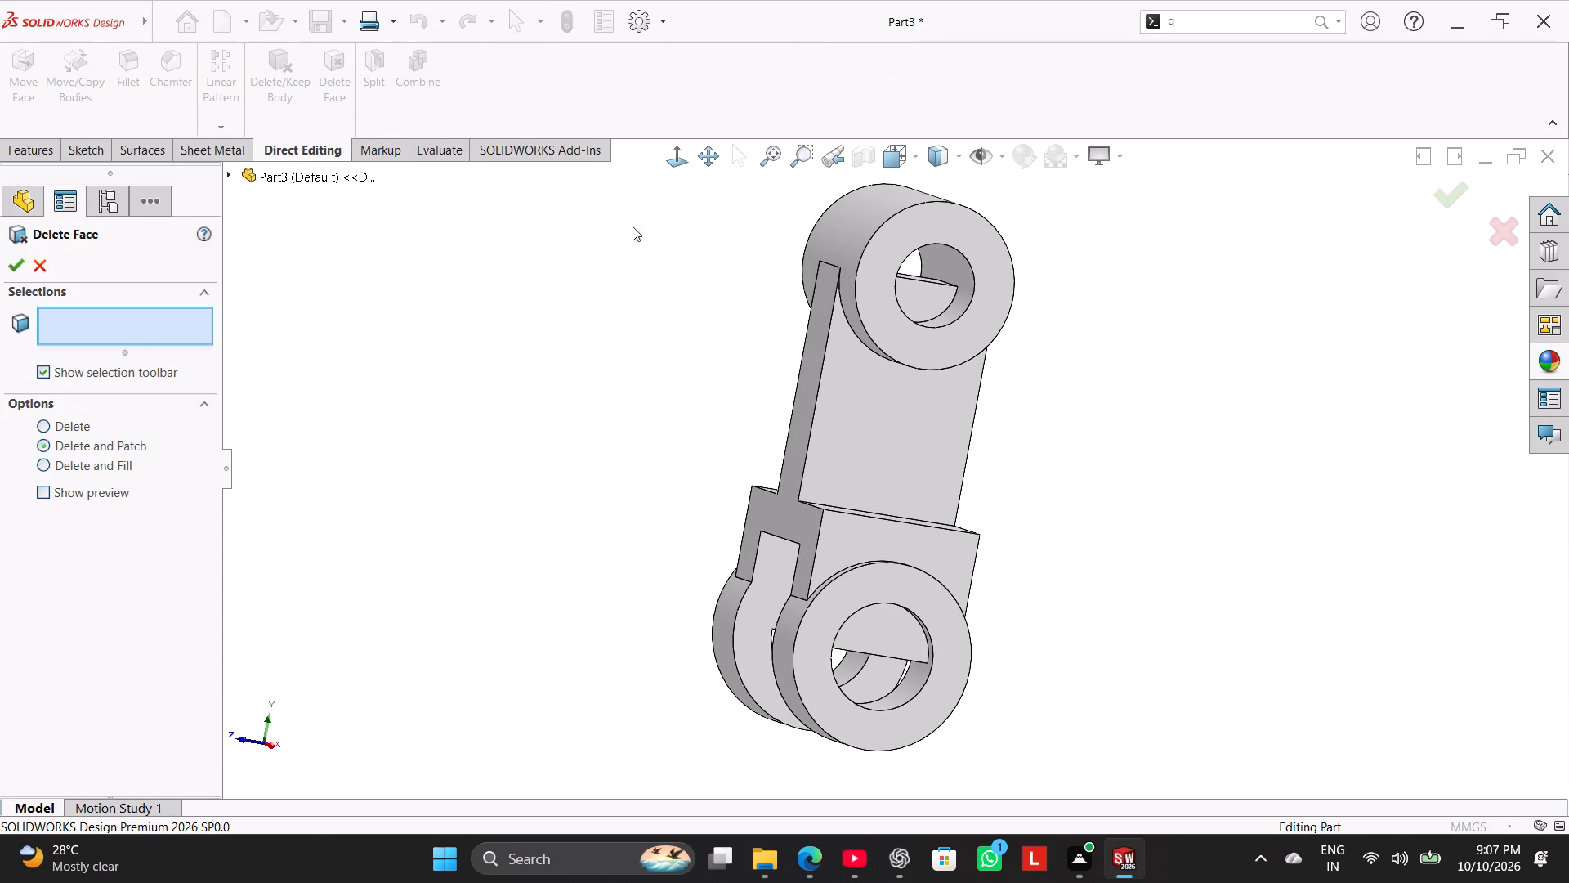
{"action": "left_click", "coordinate": [938, 295]}
{"action": "middle_click_drag", "start_coordinate": [720, 278], "coordinate": [935, 511]}
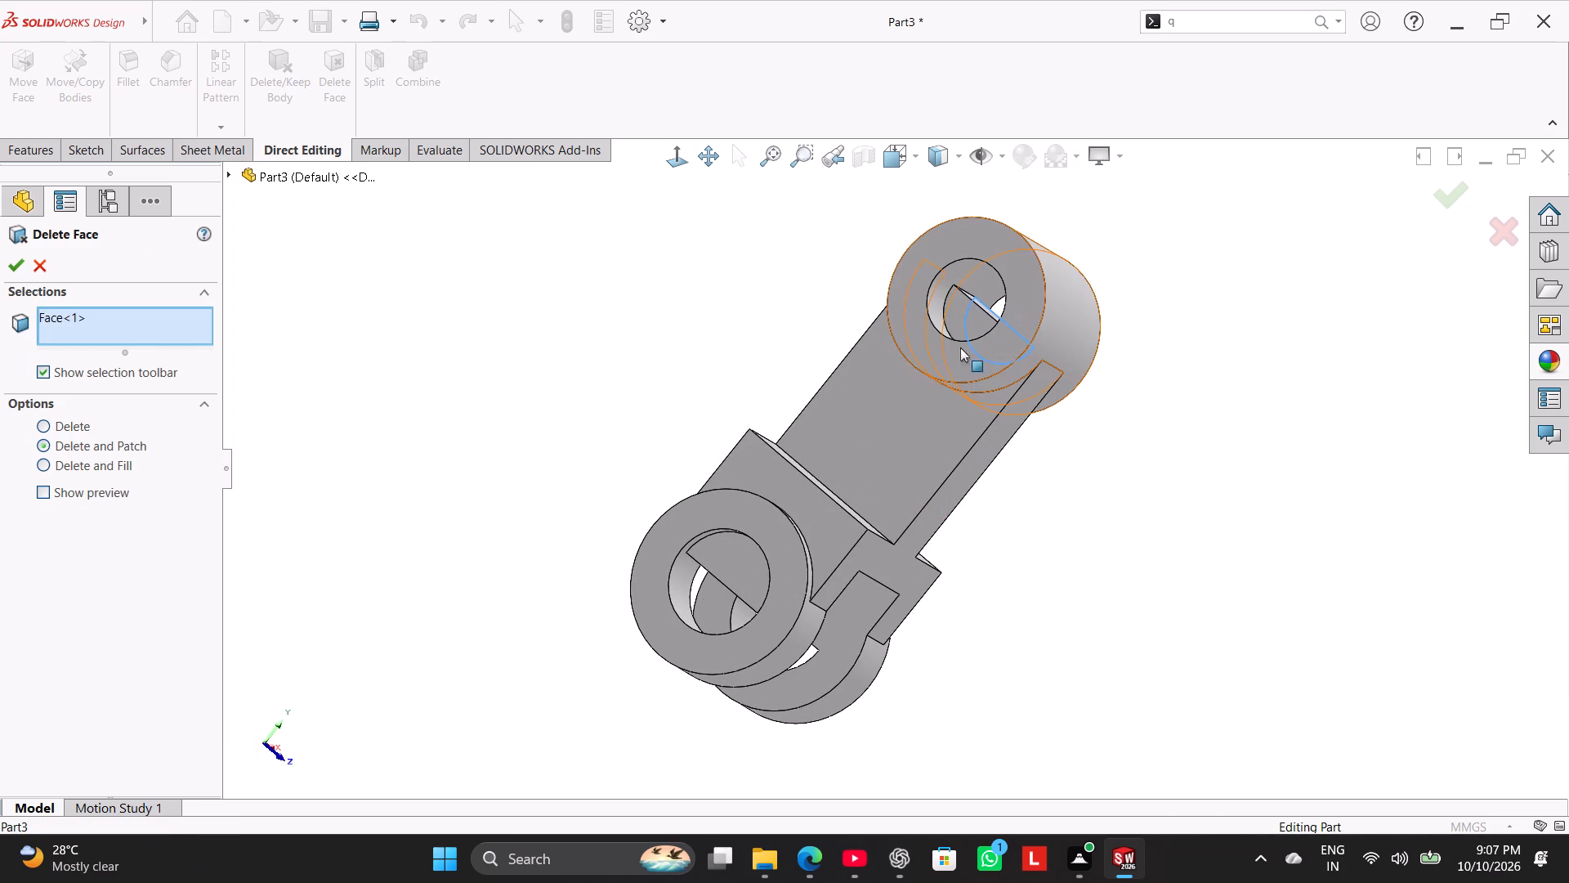
{"action": "left_click", "coordinate": [957, 325]}
{"action": "middle_click_drag", "start_coordinate": [860, 214], "coordinate": [817, 294]}
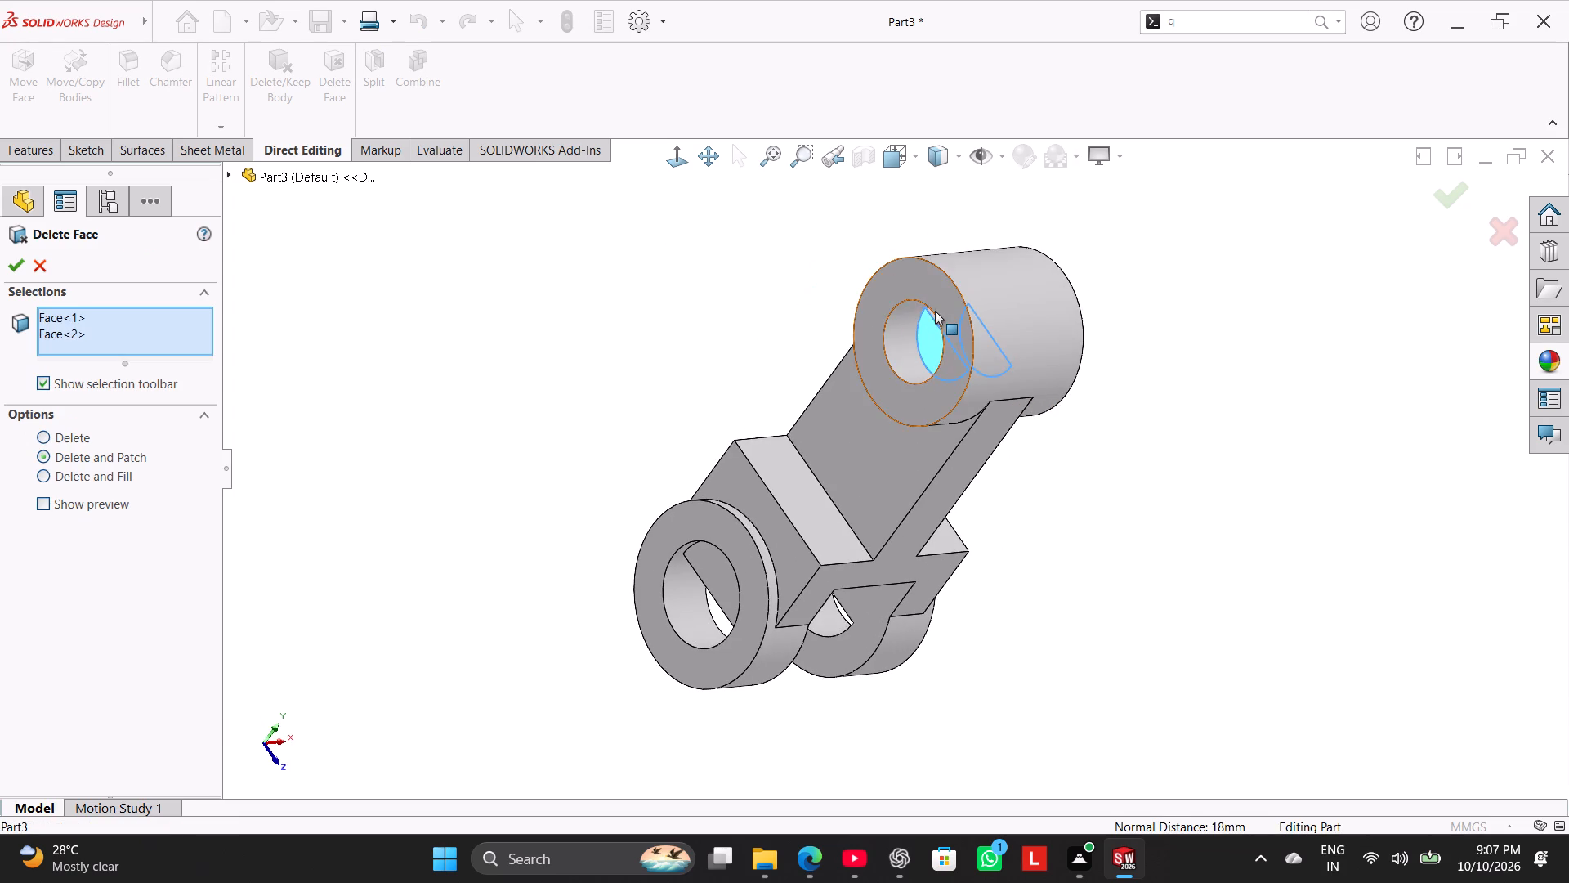
{"action": "middle_click_drag", "start_coordinate": [945, 315], "coordinate": [993, 334]}
{"action": "left_click", "coordinate": [1001, 338]}
{"action": "middle_click_drag", "start_coordinate": [983, 455], "coordinate": [753, 225]}
{"action": "left_click", "coordinate": [942, 625]}
{"action": "middle_click_drag", "start_coordinate": [944, 649], "coordinate": [1129, 343]}
{"action": "middle_click_drag", "start_coordinate": [1088, 545], "coordinate": [1123, 488]}
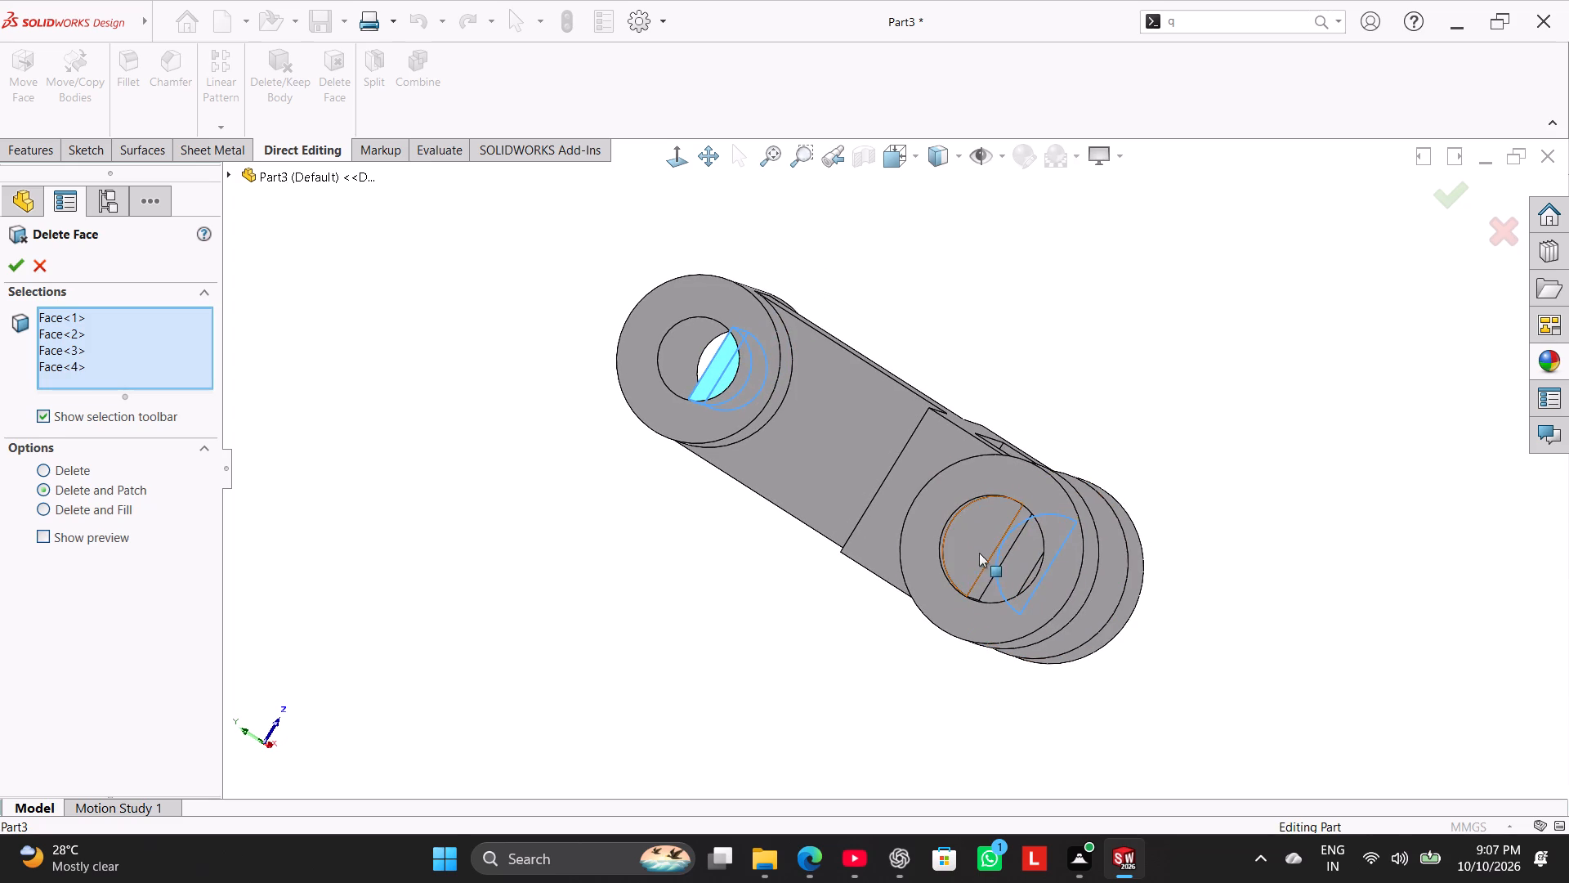
{"action": "left_click", "coordinate": [979, 553]}
{"action": "left_click", "coordinate": [997, 568]}
{"action": "middle_click_drag", "start_coordinate": [1072, 634], "coordinate": [941, 531]}
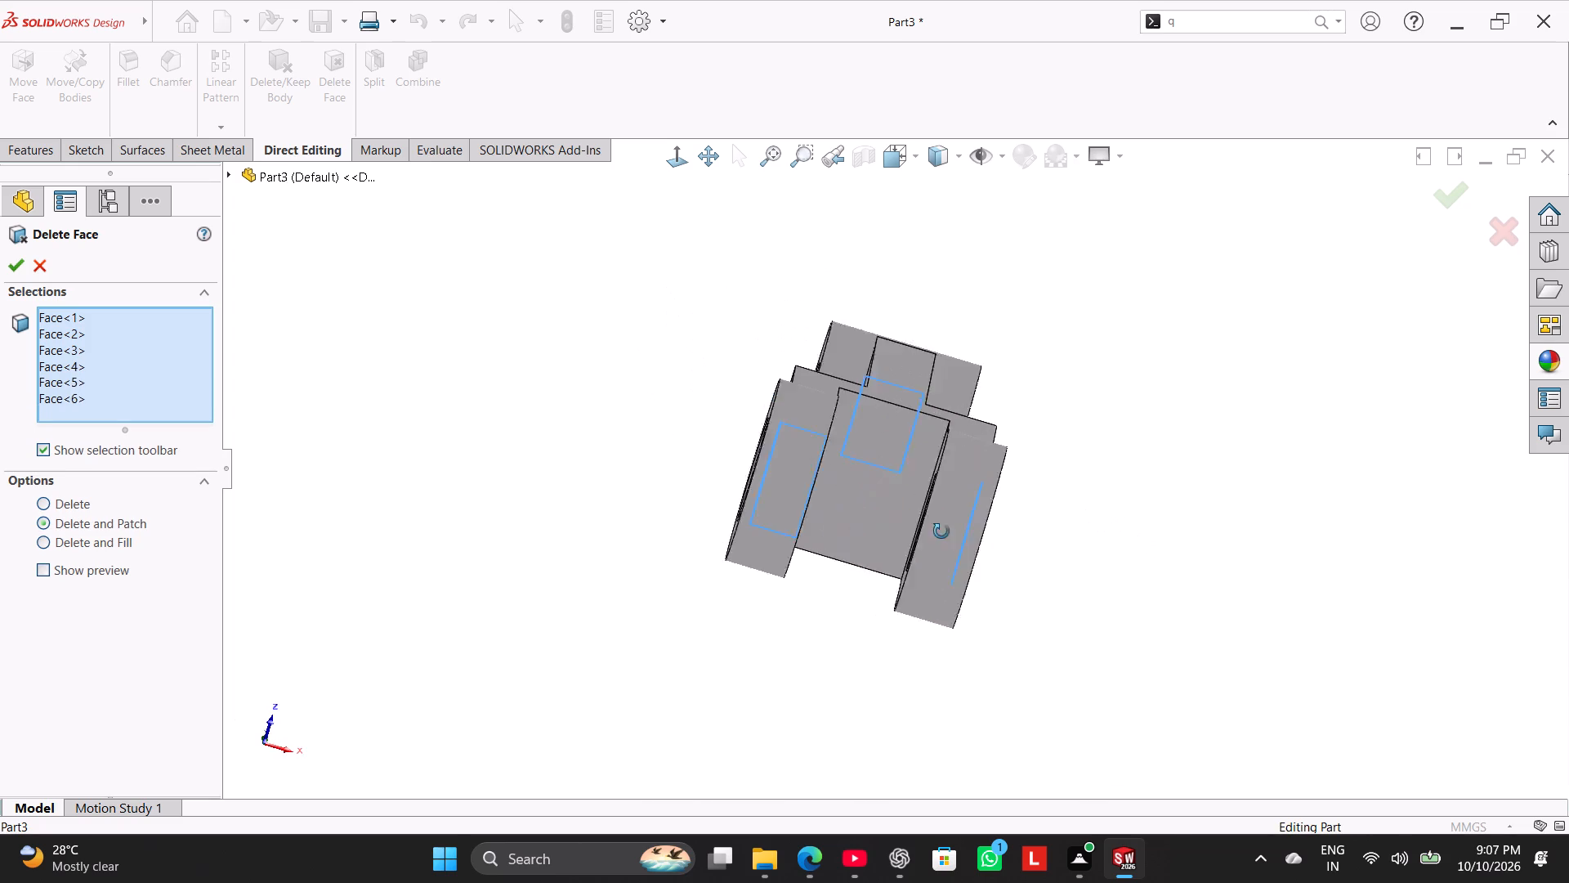
{"action": "middle_click_drag", "start_coordinate": [941, 531], "coordinate": [915, 515]}
{"action": "middle_click_drag", "start_coordinate": [746, 472], "coordinate": [700, 428]}
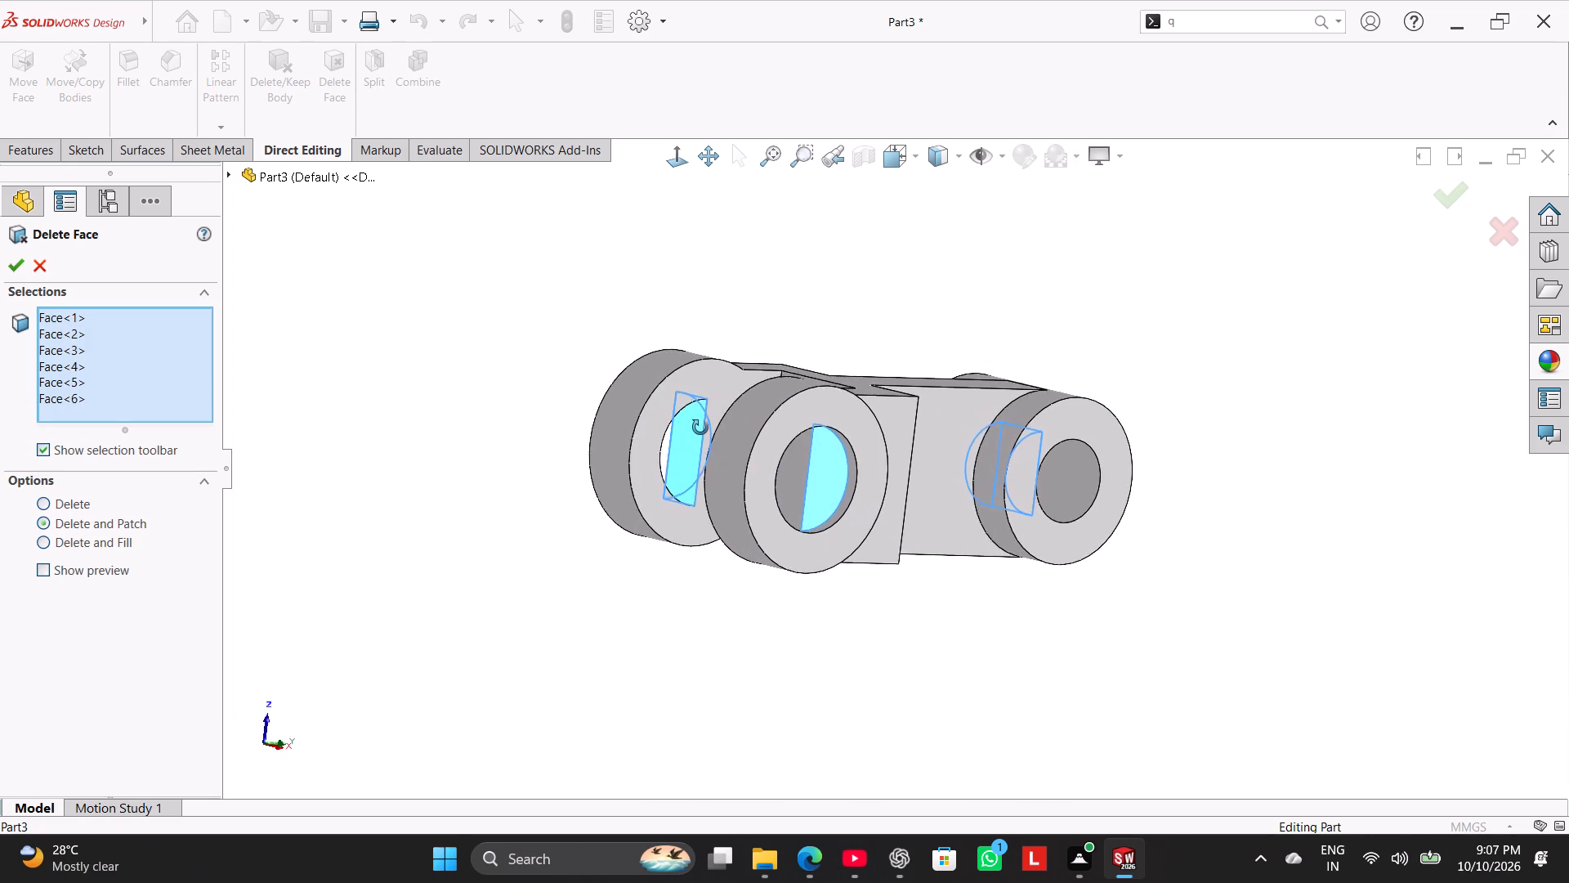
{"action": "middle_click_drag", "start_coordinate": [700, 428], "coordinate": [743, 341]}
{"action": "middle_click_drag", "start_coordinate": [839, 394], "coordinate": [812, 394]}
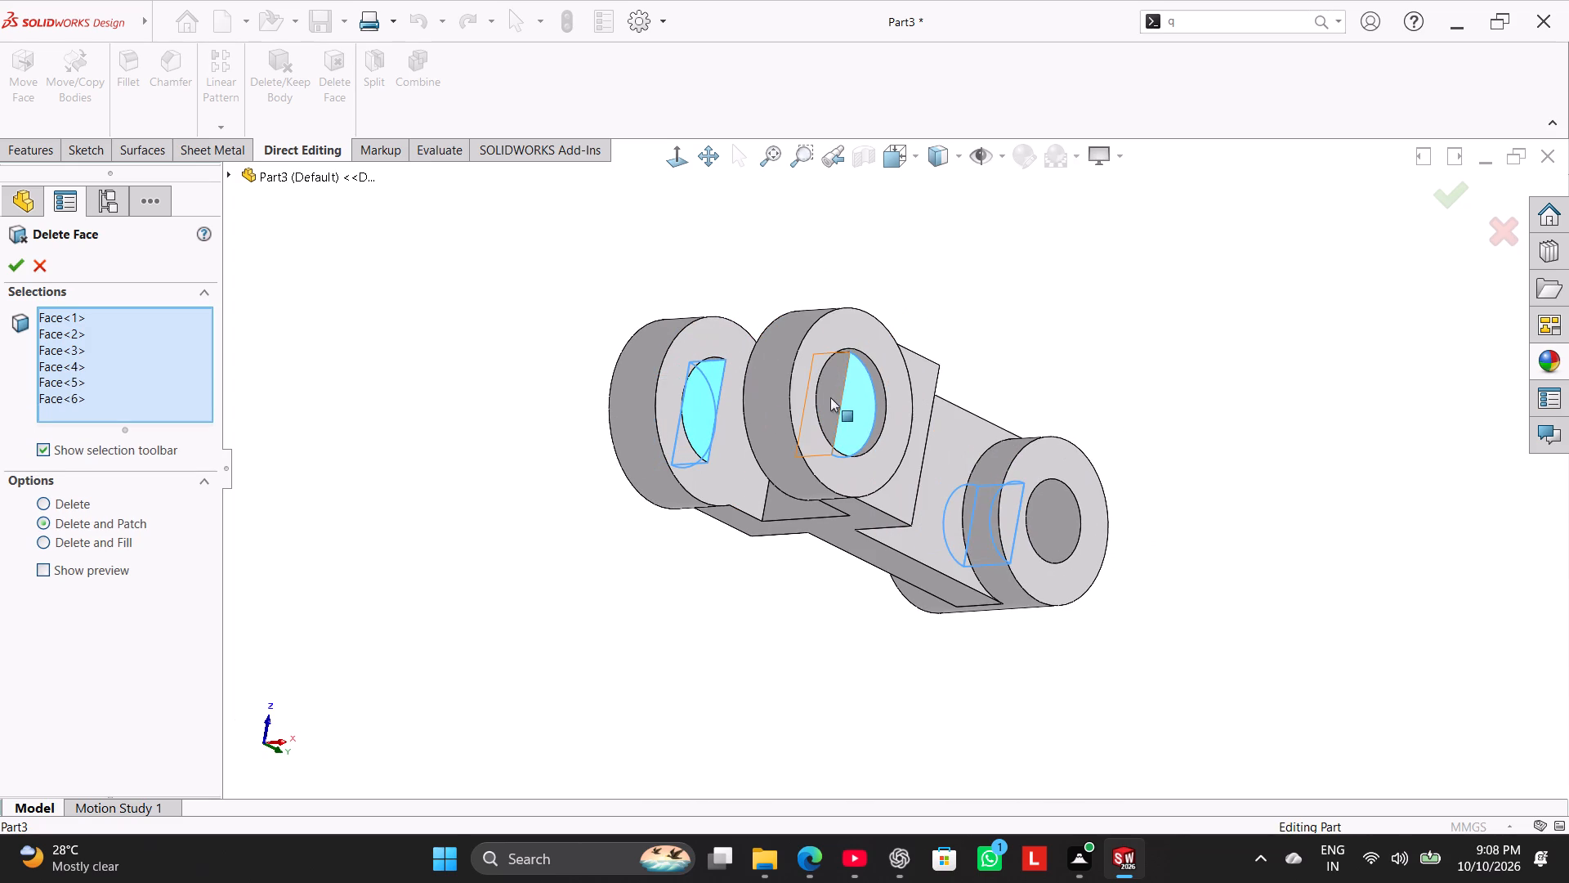
{"action": "left_click", "coordinate": [837, 393]}
{"action": "middle_click_drag", "start_coordinate": [776, 474], "coordinate": [818, 415]}
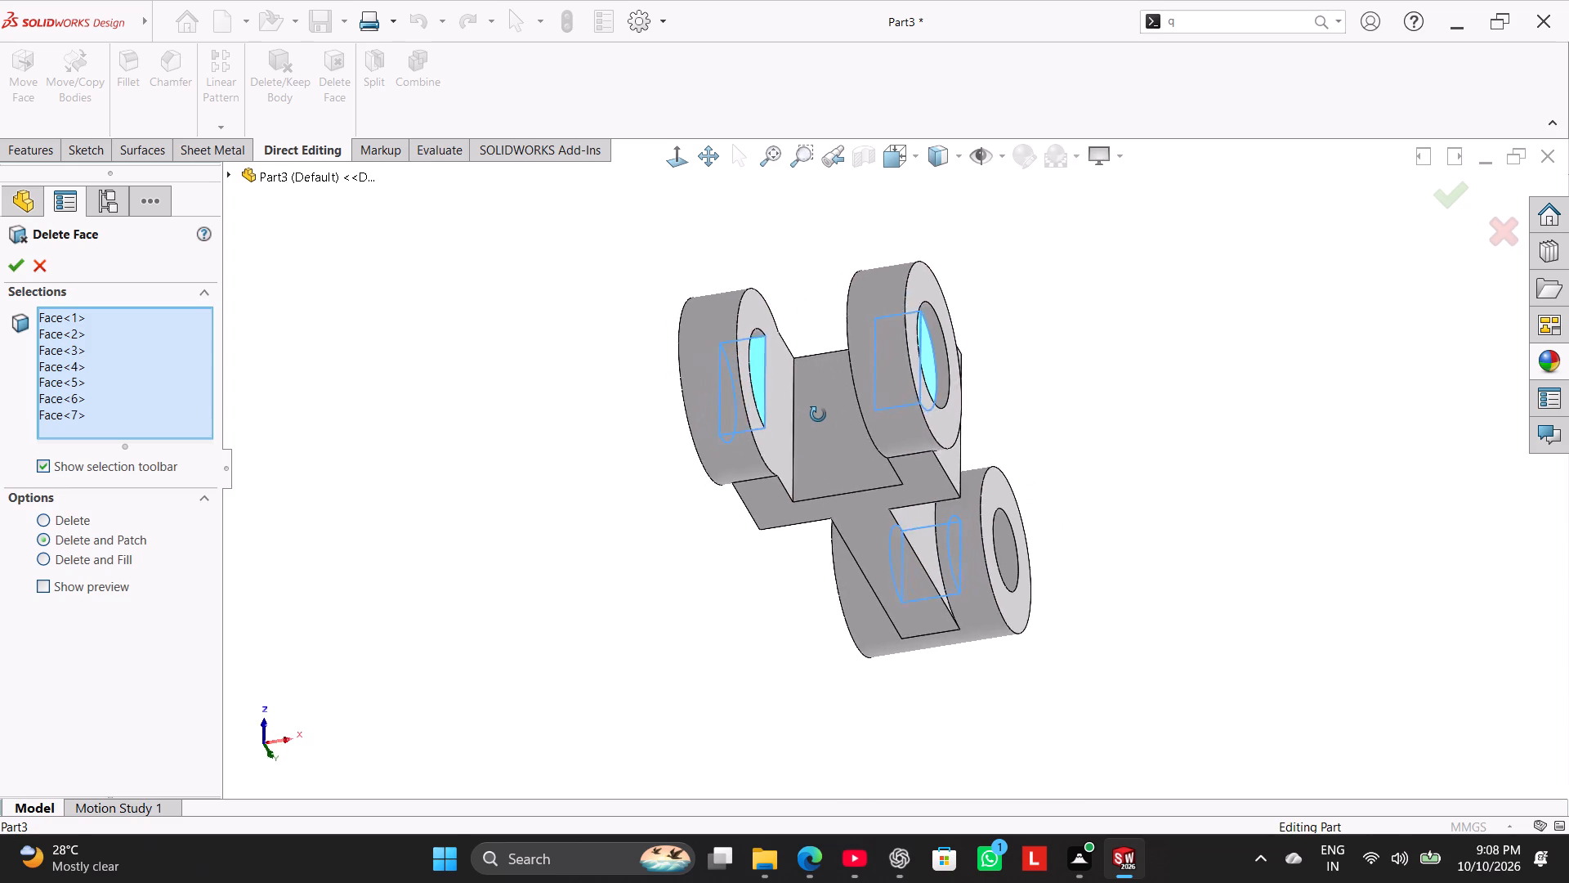
{"action": "middle_click_drag", "start_coordinate": [818, 415], "coordinate": [789, 433]}
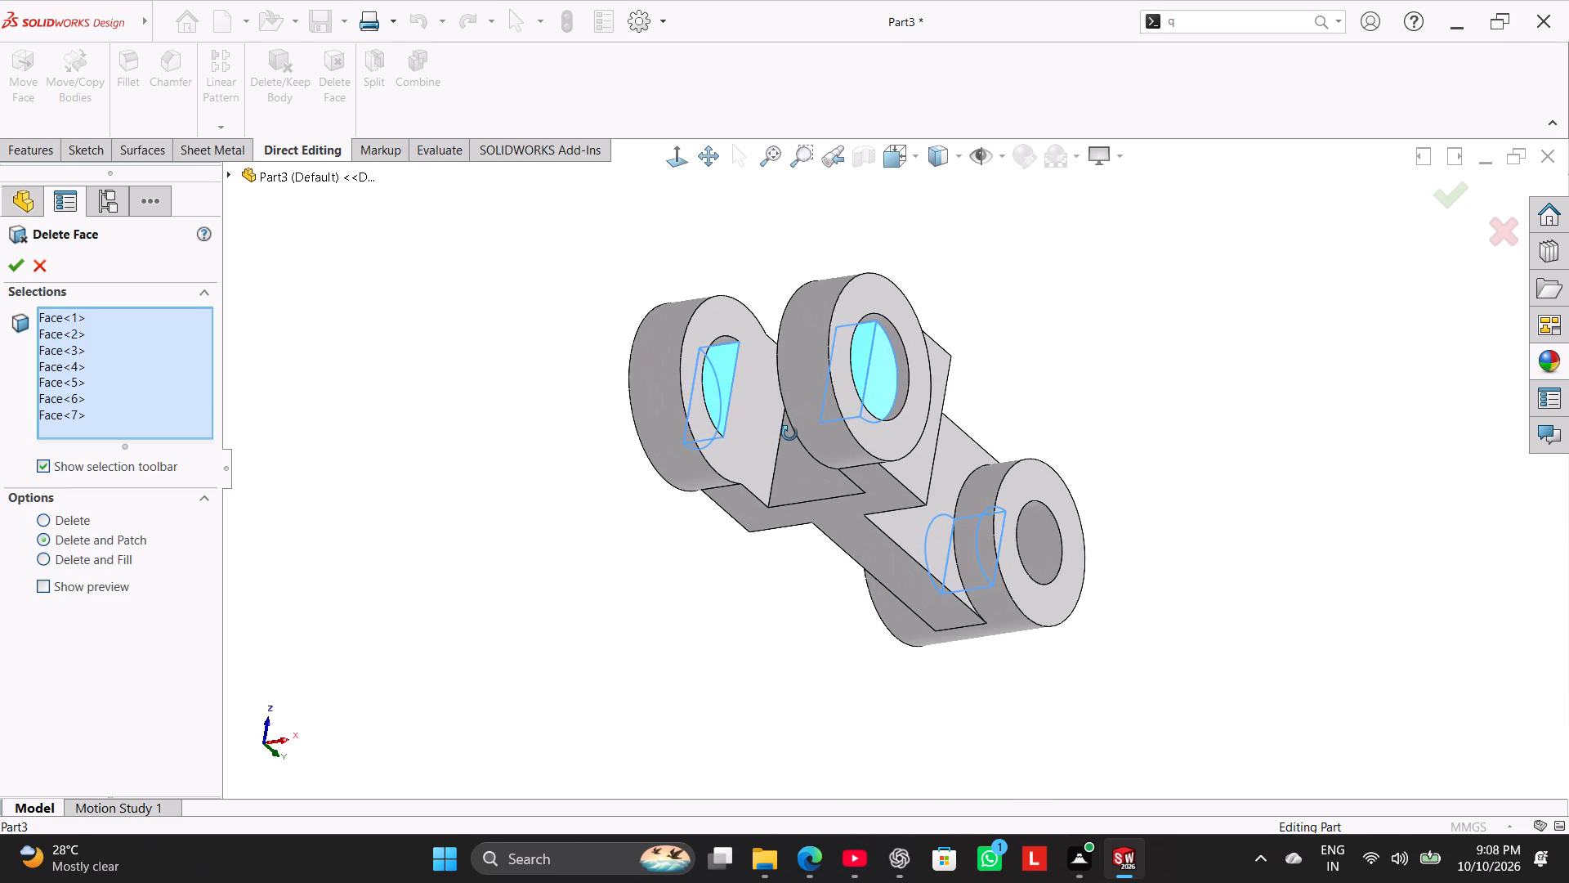
{"action": "middle_click_drag", "start_coordinate": [789, 433], "coordinate": [814, 535]}
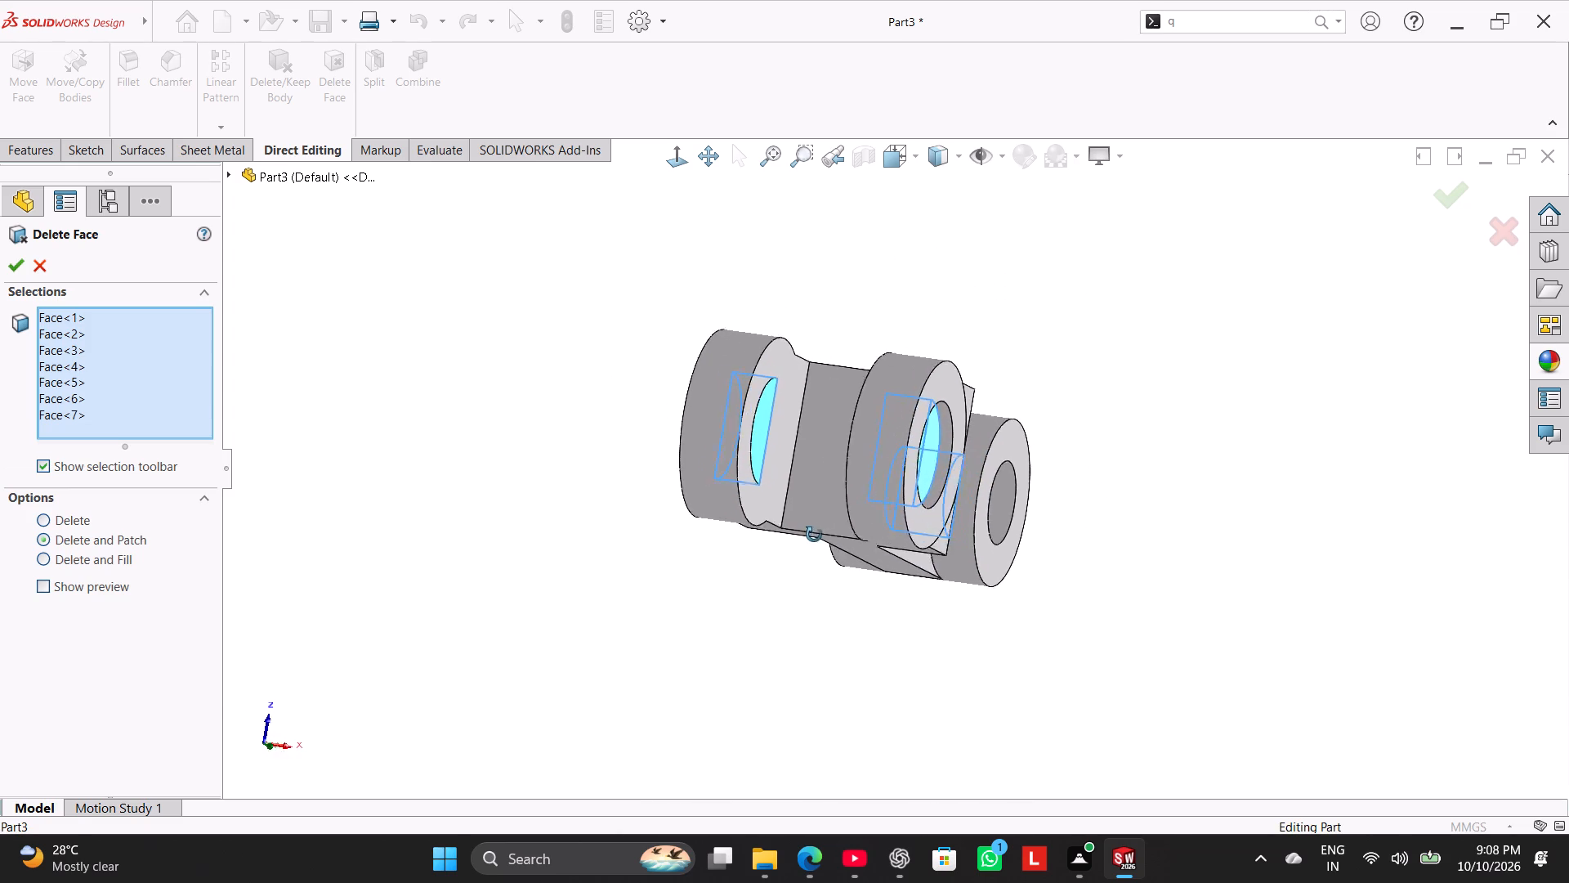
{"action": "middle_click_drag", "start_coordinate": [814, 535], "coordinate": [857, 789]}
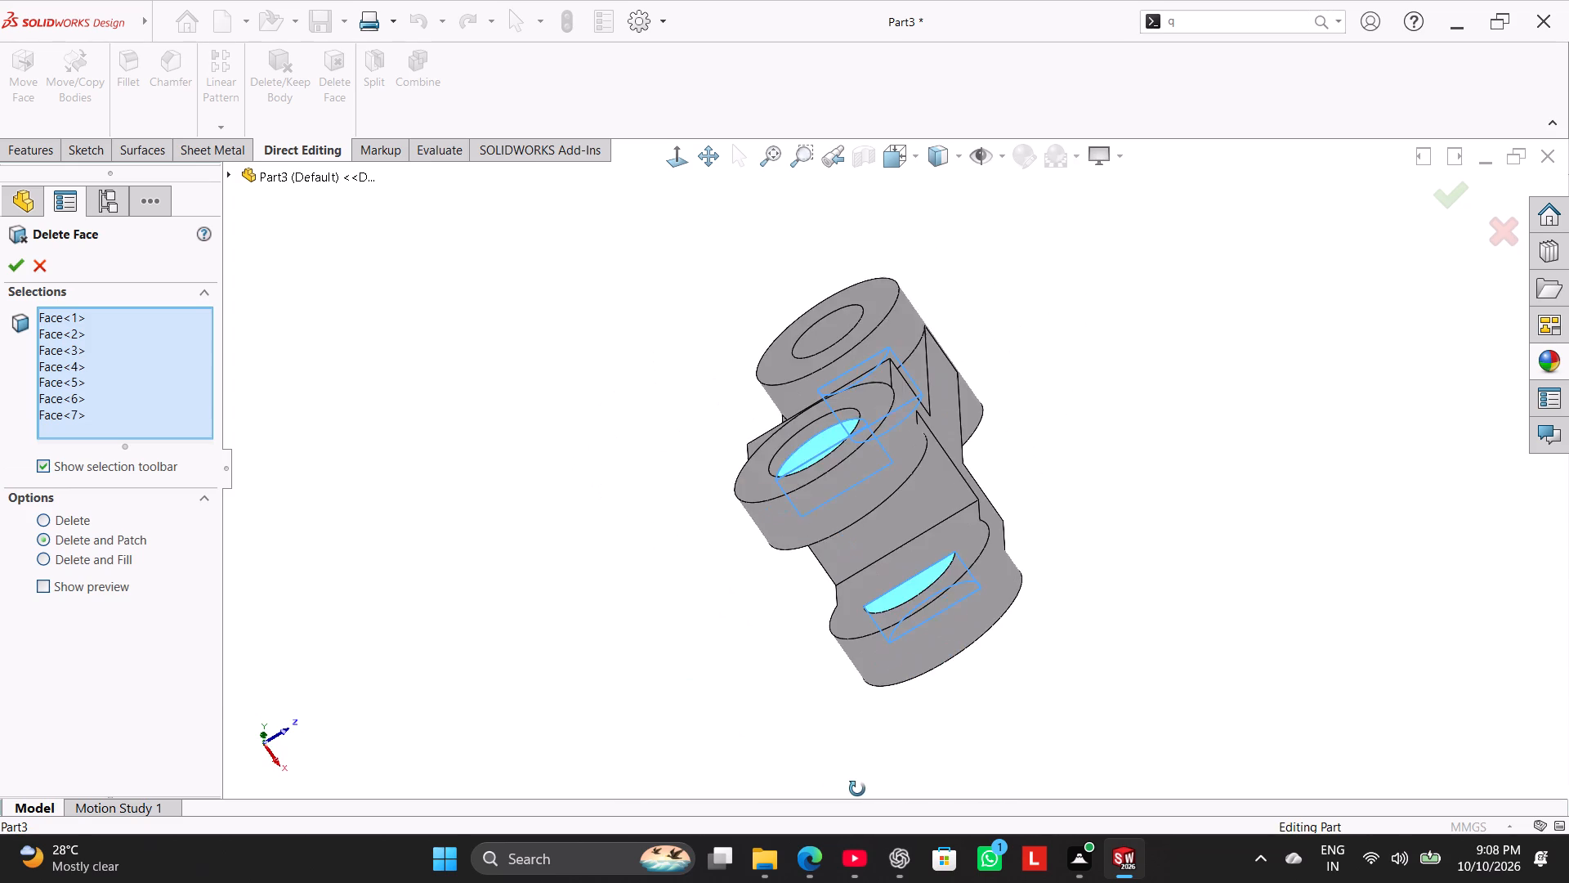
{"action": "middle_click_drag", "start_coordinate": [857, 789], "coordinate": [773, 529]}
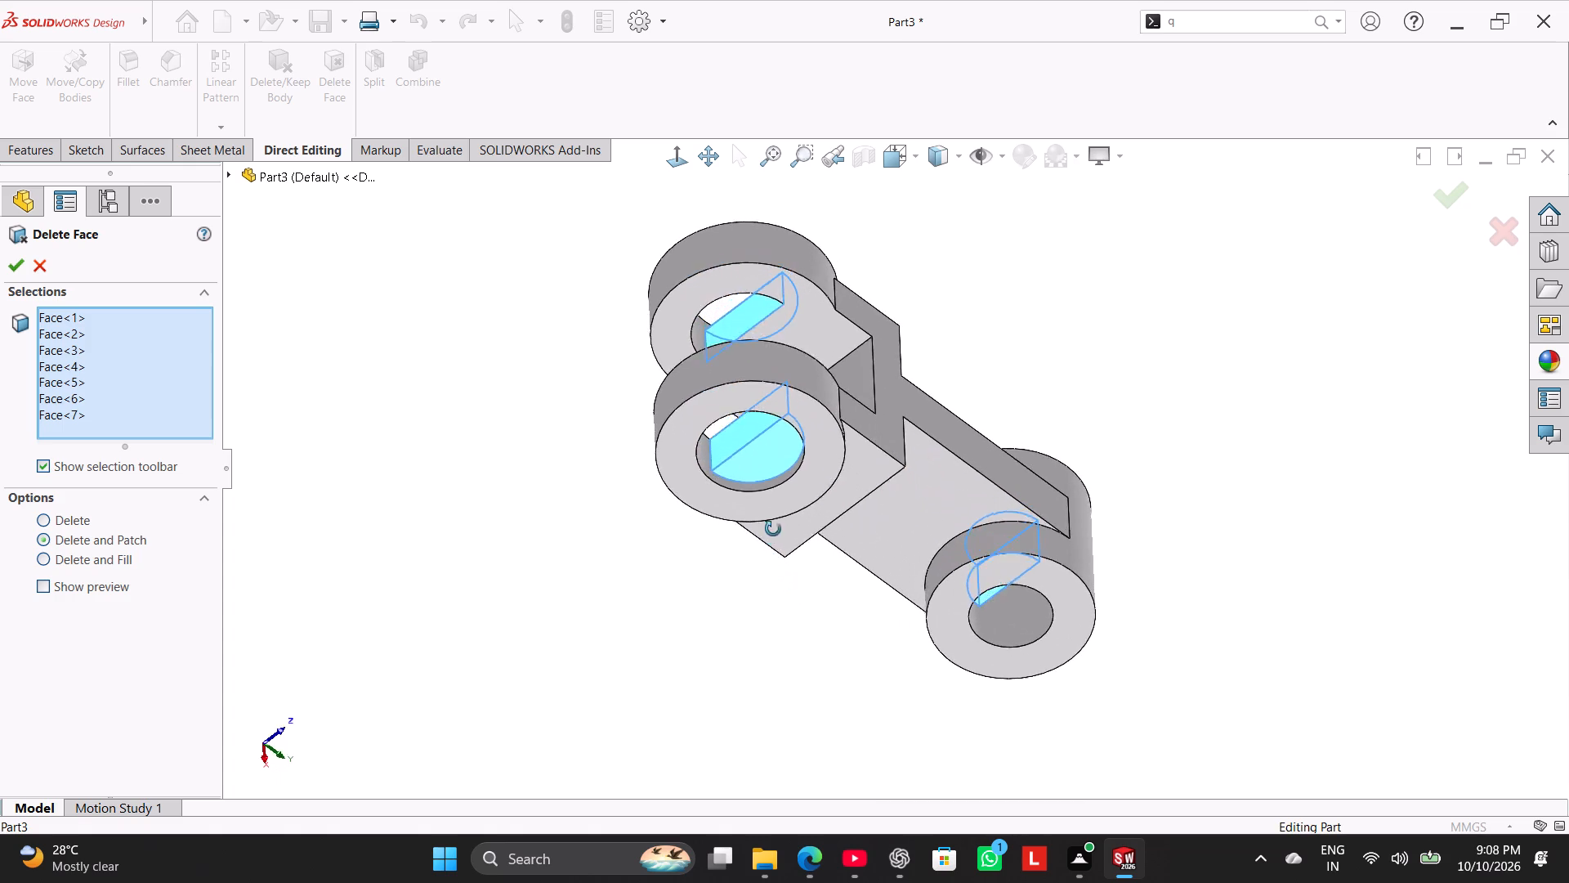
{"action": "middle_click_drag", "start_coordinate": [773, 529], "coordinate": [738, 365]}
{"action": "middle_click_drag", "start_coordinate": [836, 567], "coordinate": [818, 504]}
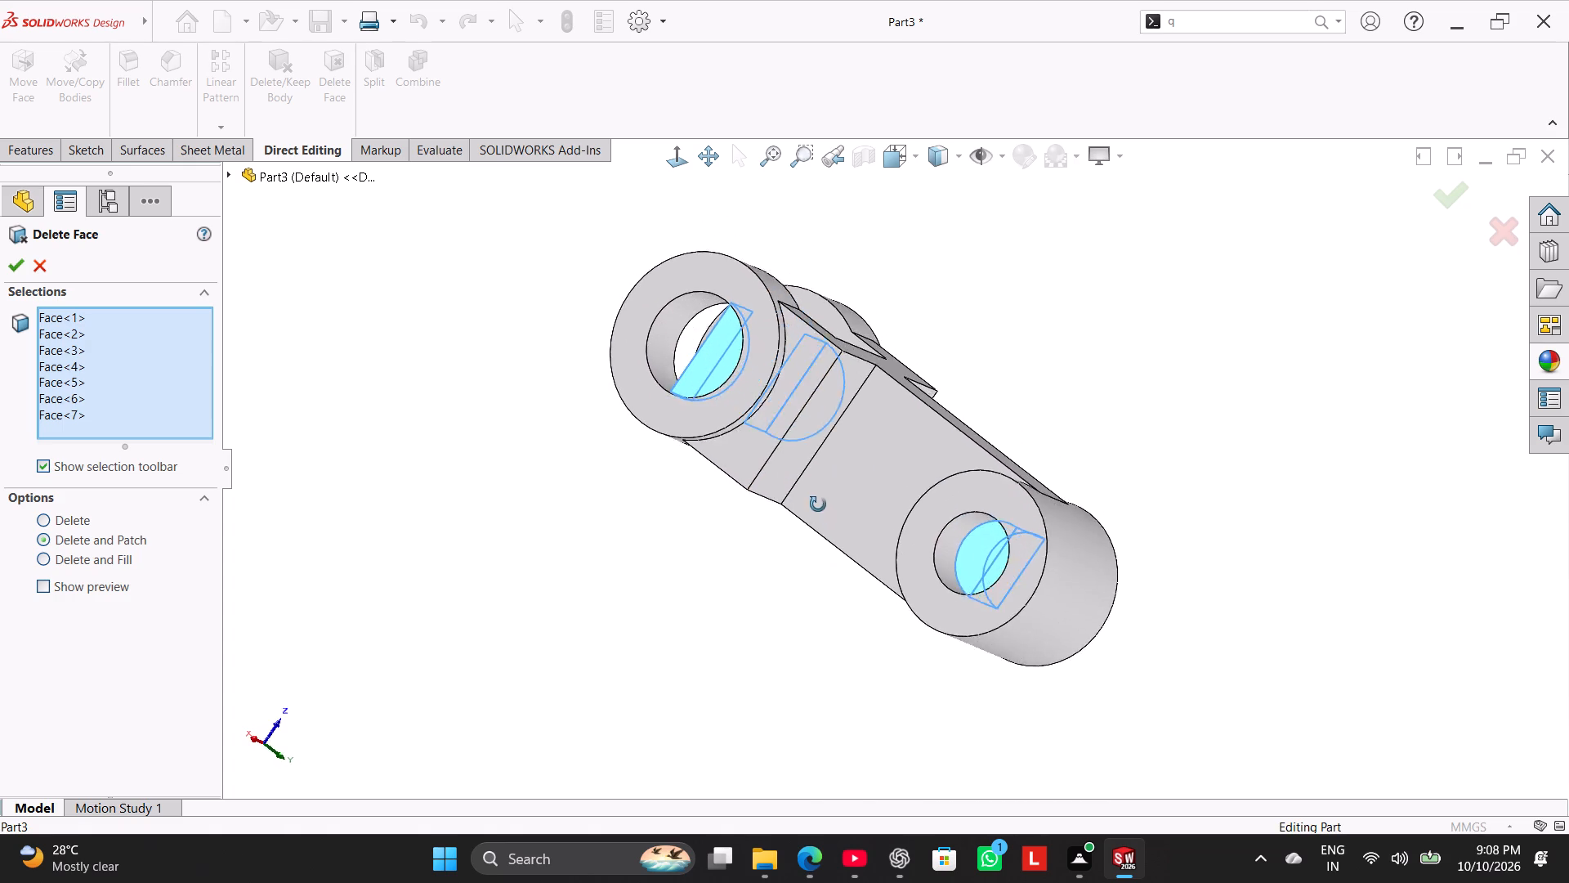
{"action": "middle_click_drag", "start_coordinate": [818, 504], "coordinate": [697, 427]}
{"action": "middle_click_drag", "start_coordinate": [709, 566], "coordinate": [603, 408]}
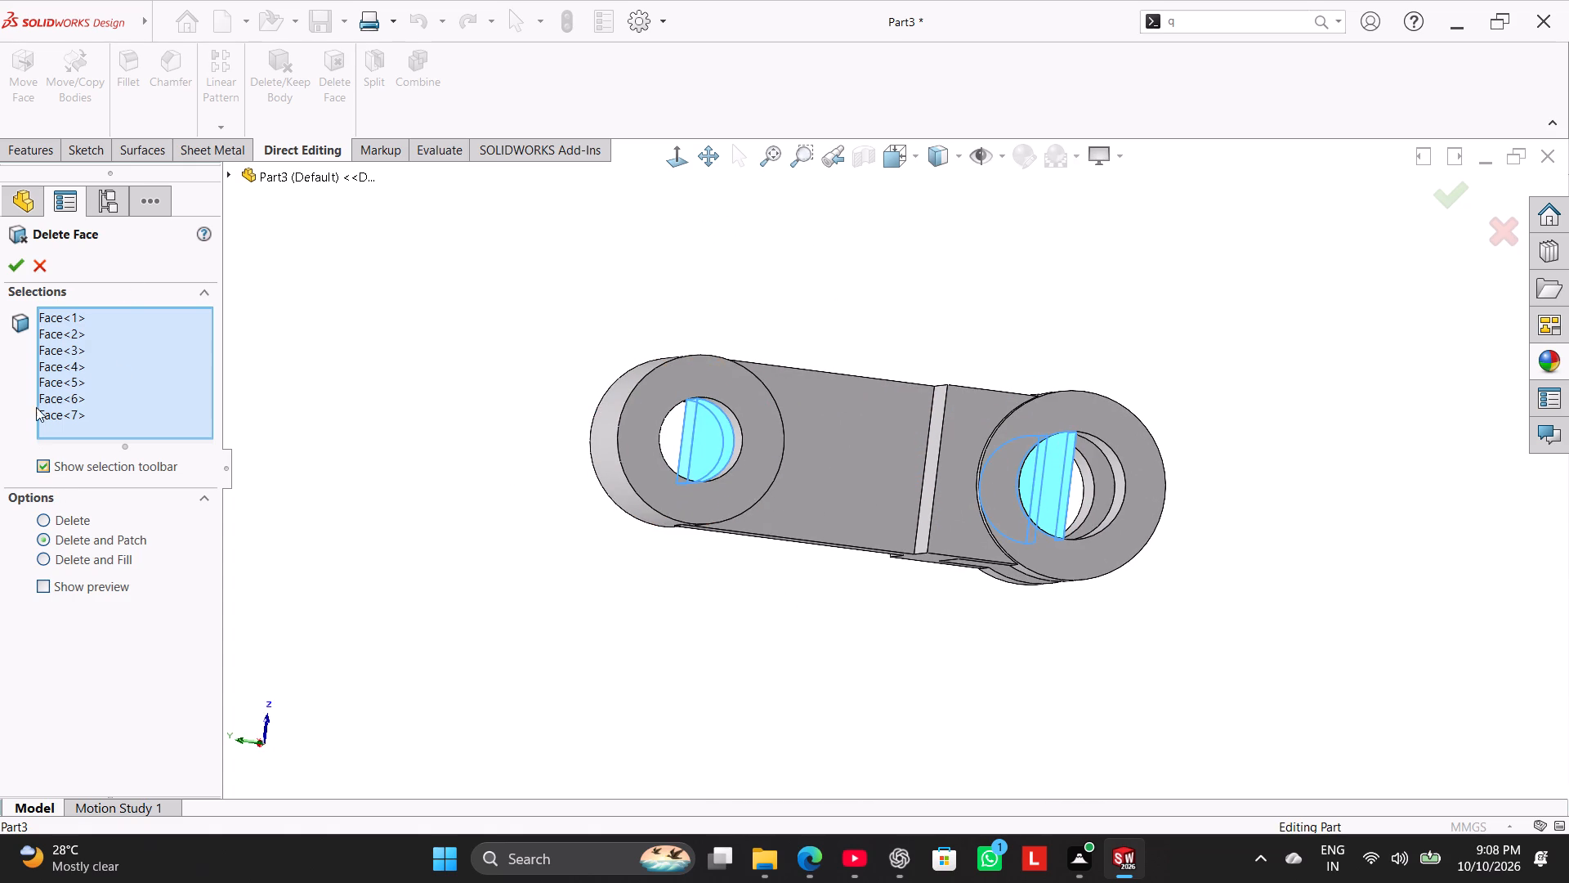
{"action": "left_click", "coordinate": [15, 260]}
{"action": "left_click", "coordinate": [362, 471]}
Start a sketch on the Right Plane and draw two concentric circles beside the upper boss, radii about 24 mm and 14 mm.
{"action": "middle_click_drag", "start_coordinate": [446, 496], "coordinate": [722, 561]}
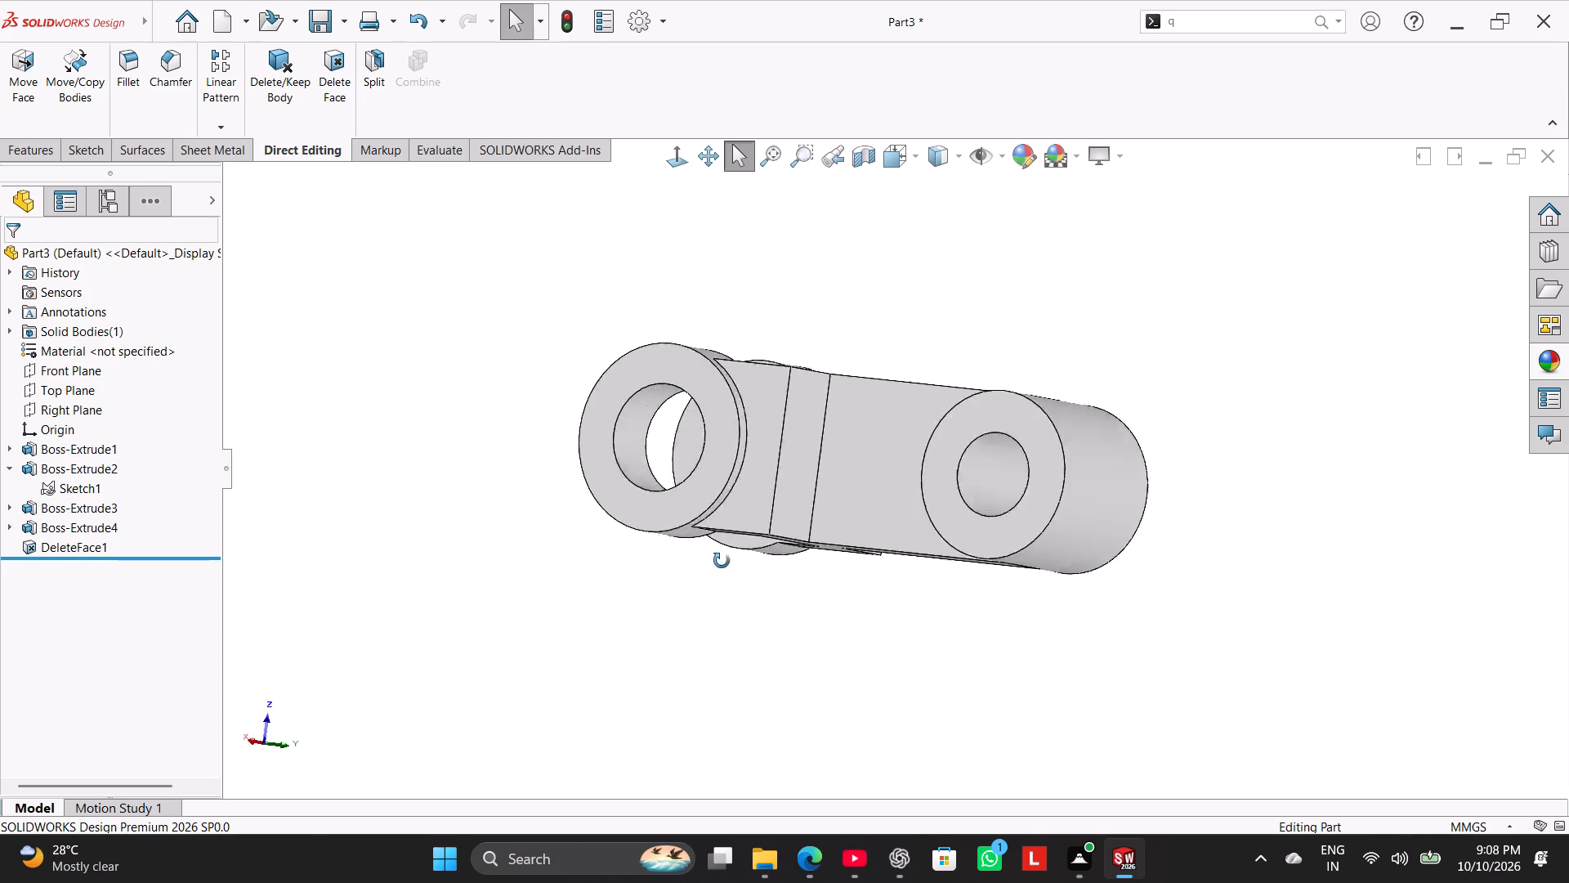
{"action": "middle_click_drag", "start_coordinate": [722, 561], "coordinate": [758, 548]}
{"action": "right_click_drag", "start_coordinate": [501, 550], "coordinate": [782, 398]}
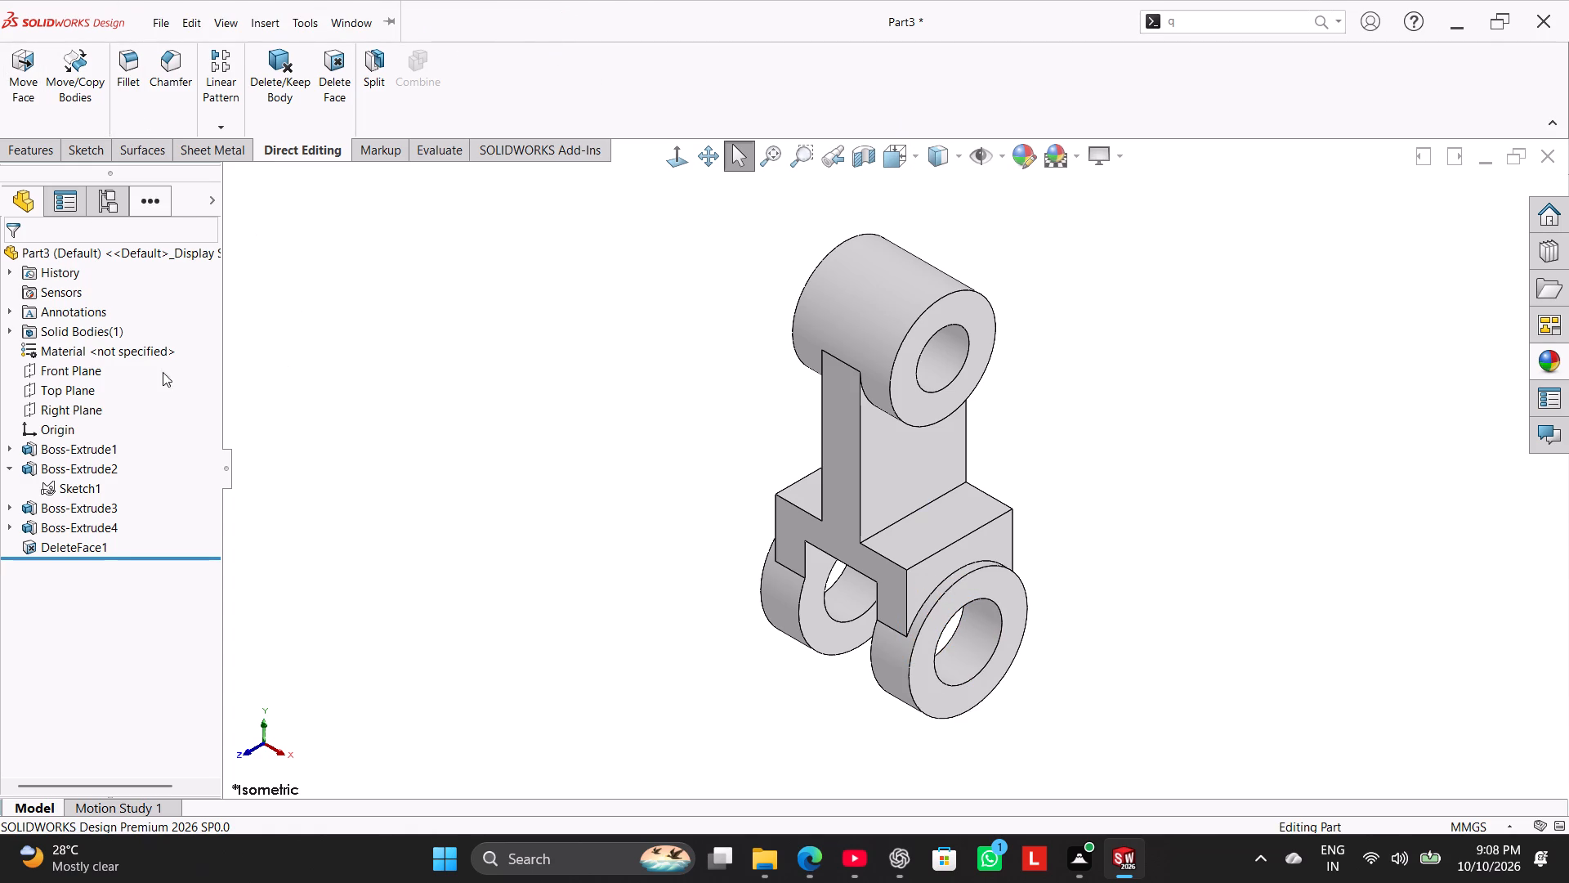
{"action": "left_click", "coordinate": [72, 410]}
{"action": "left_click", "coordinate": [84, 389]}
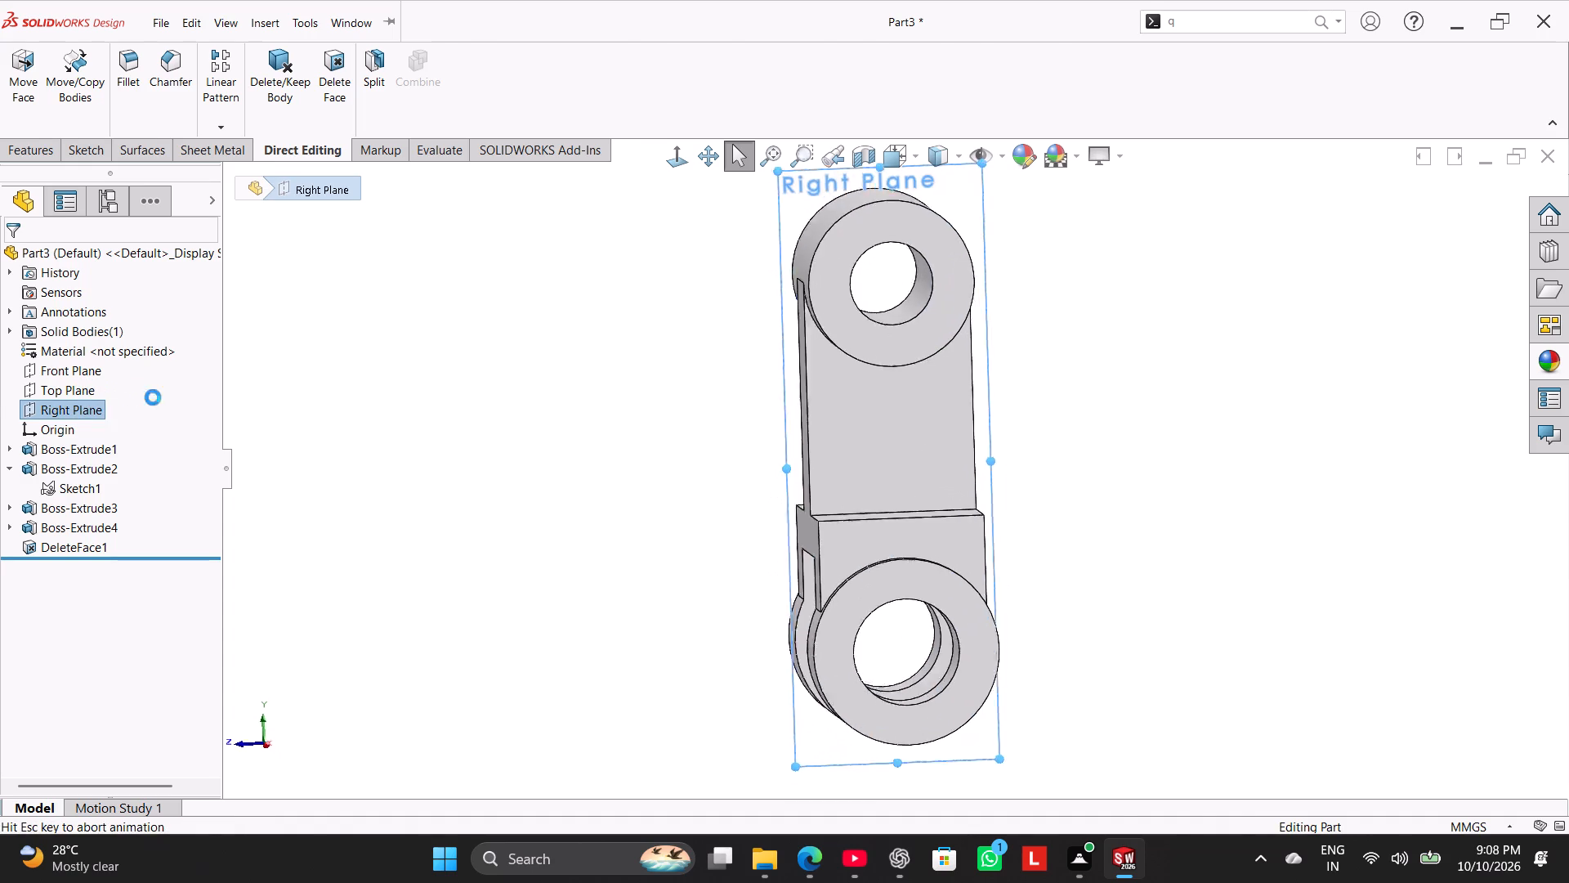
{"action": "left_click", "coordinate": [423, 340]}
{"action": "left_click", "coordinate": [166, 51]}
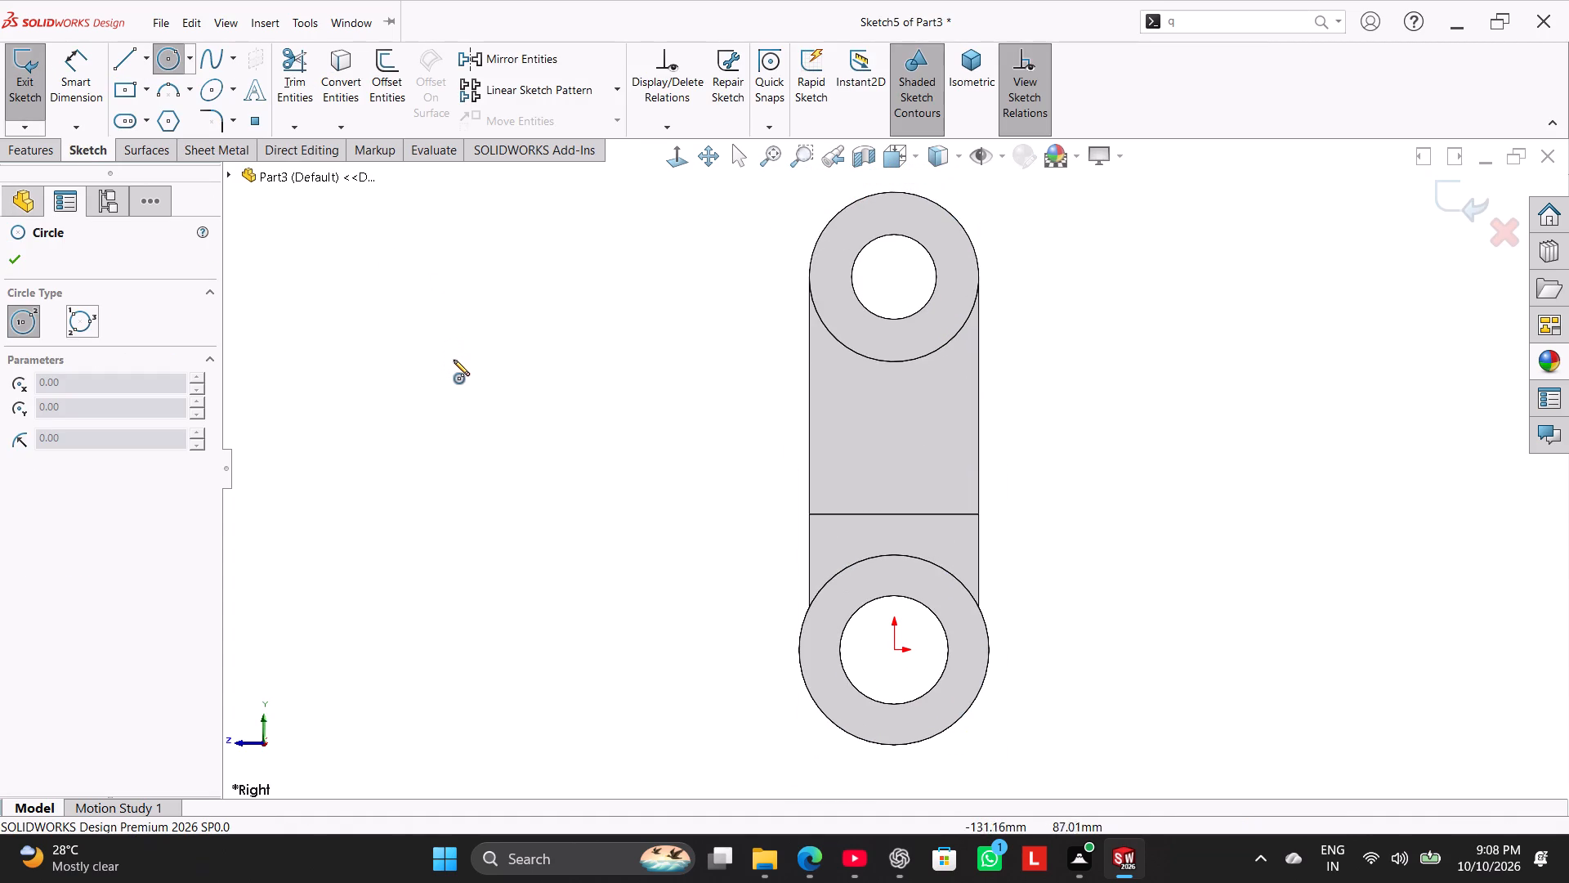
{"action": "left_click", "coordinate": [493, 281]}
{"action": "left_click_drag", "start_coordinate": [559, 329], "coordinate": [566, 333]}
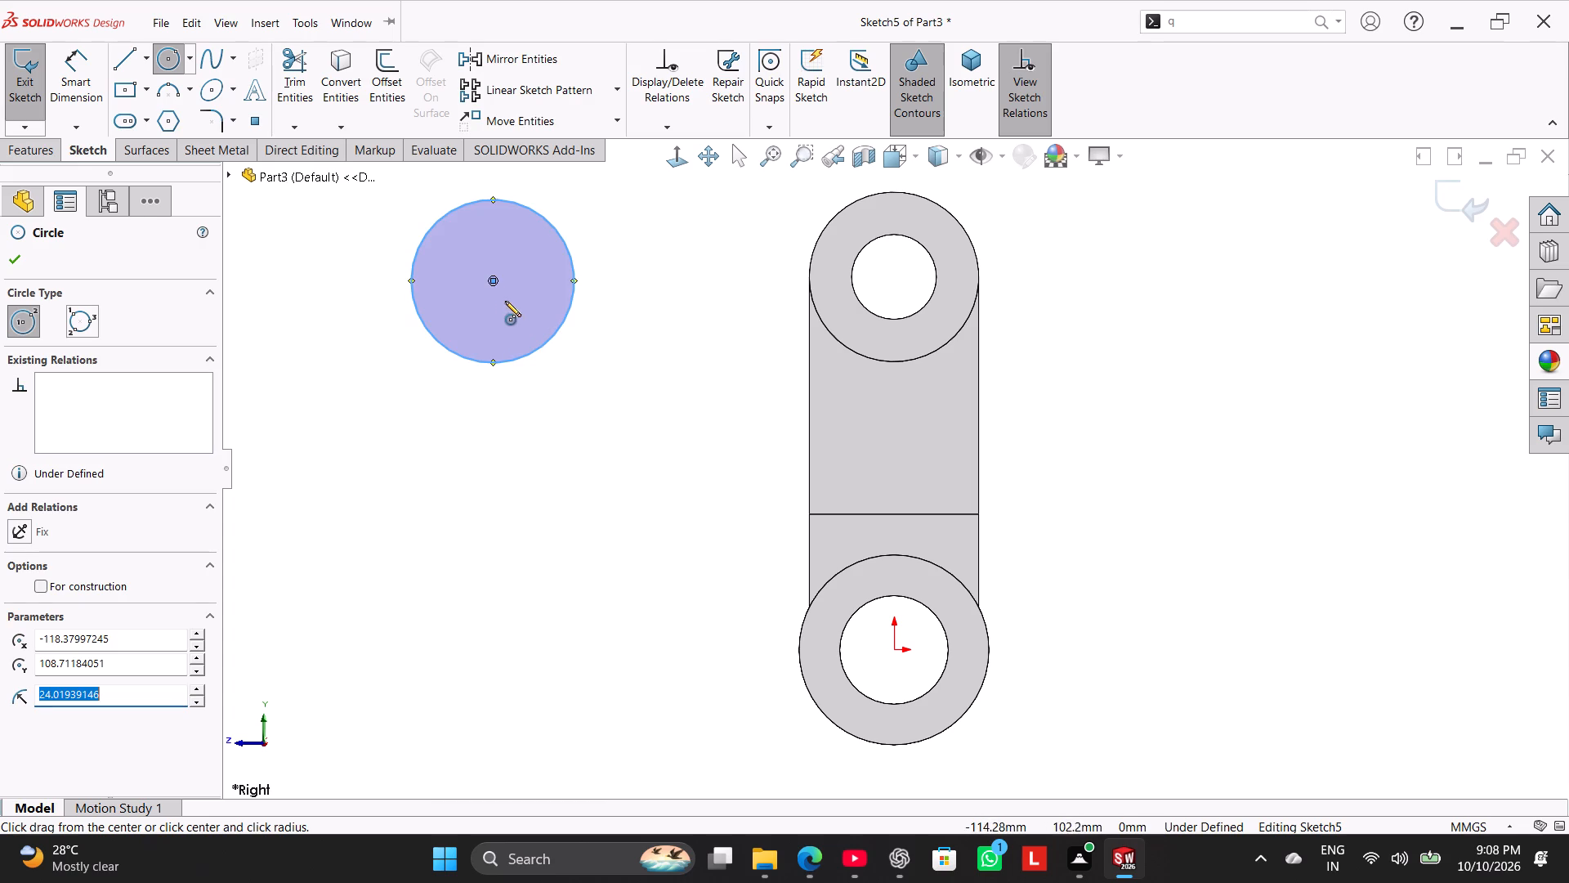
{"action": "left_click", "coordinate": [492, 280]}
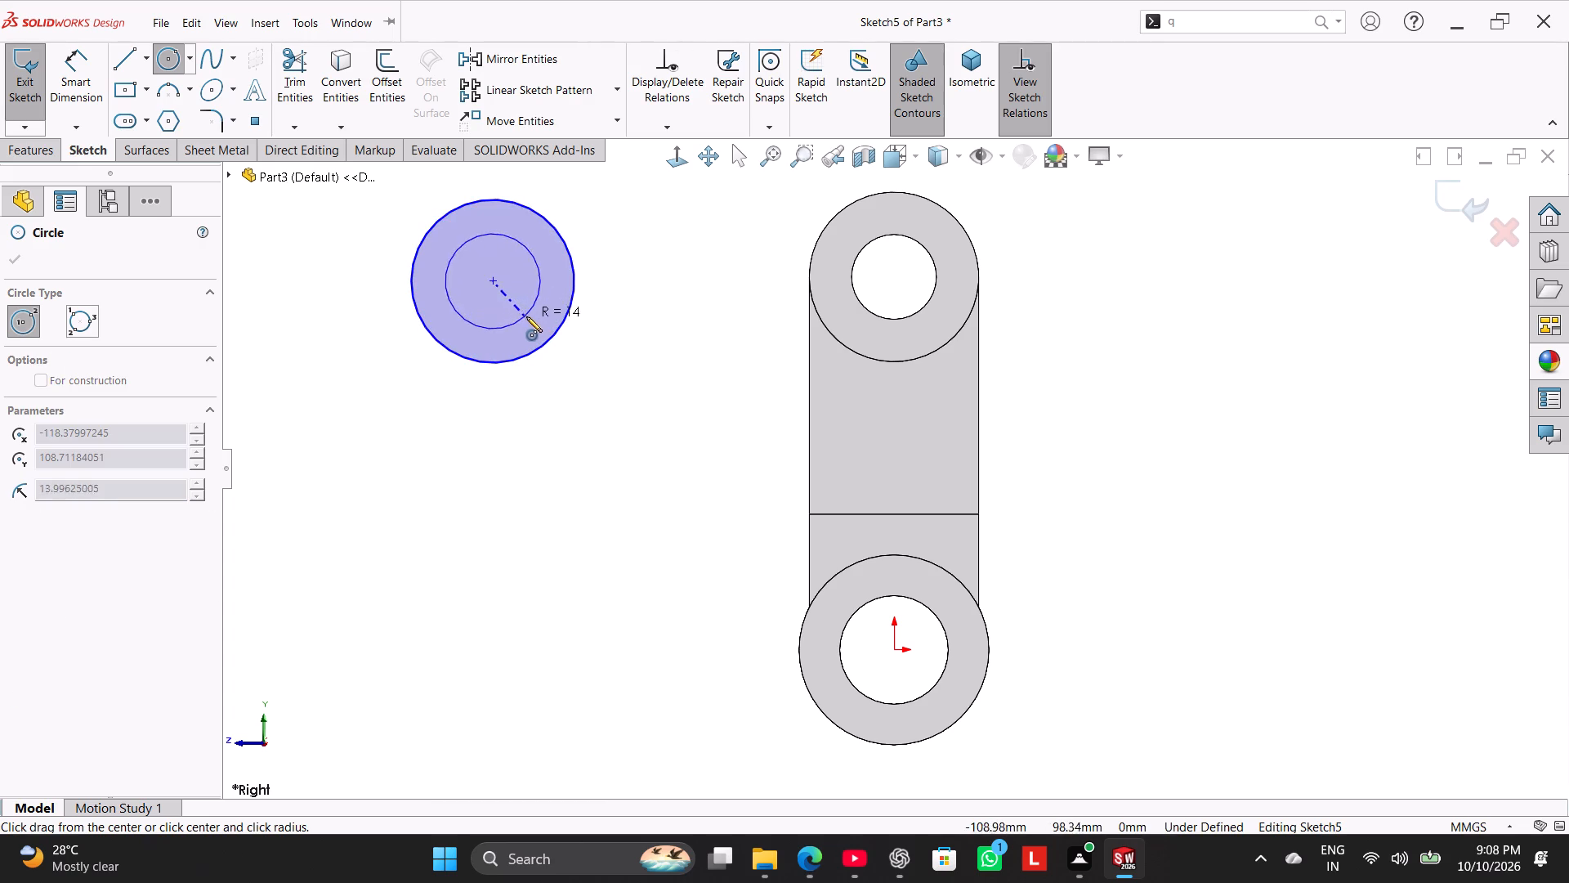
{"action": "left_click", "coordinate": [525, 316]}
{"action": "right_click", "coordinate": [369, 371]}
{"action": "left_click", "coordinate": [398, 381]}
Draw a construction centerline from the upper boss's bore centre to the concentric circles' centre and make it horizontal.
{"action": "left_click", "coordinate": [138, 66]}
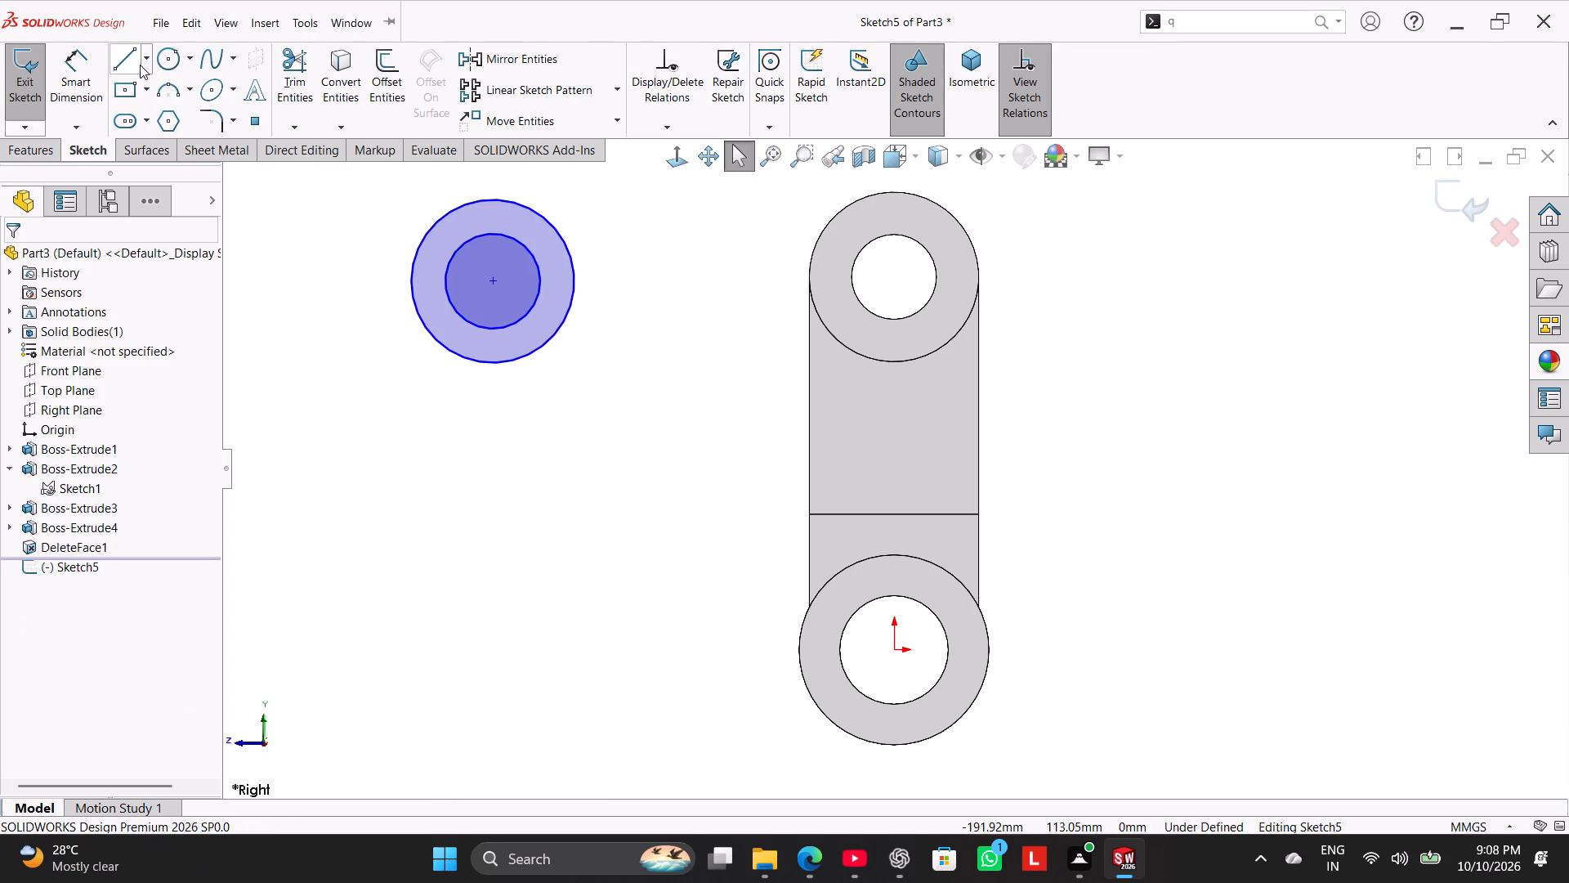
{"action": "left_click", "coordinate": [150, 60]}
{"action": "left_click", "coordinate": [151, 105]}
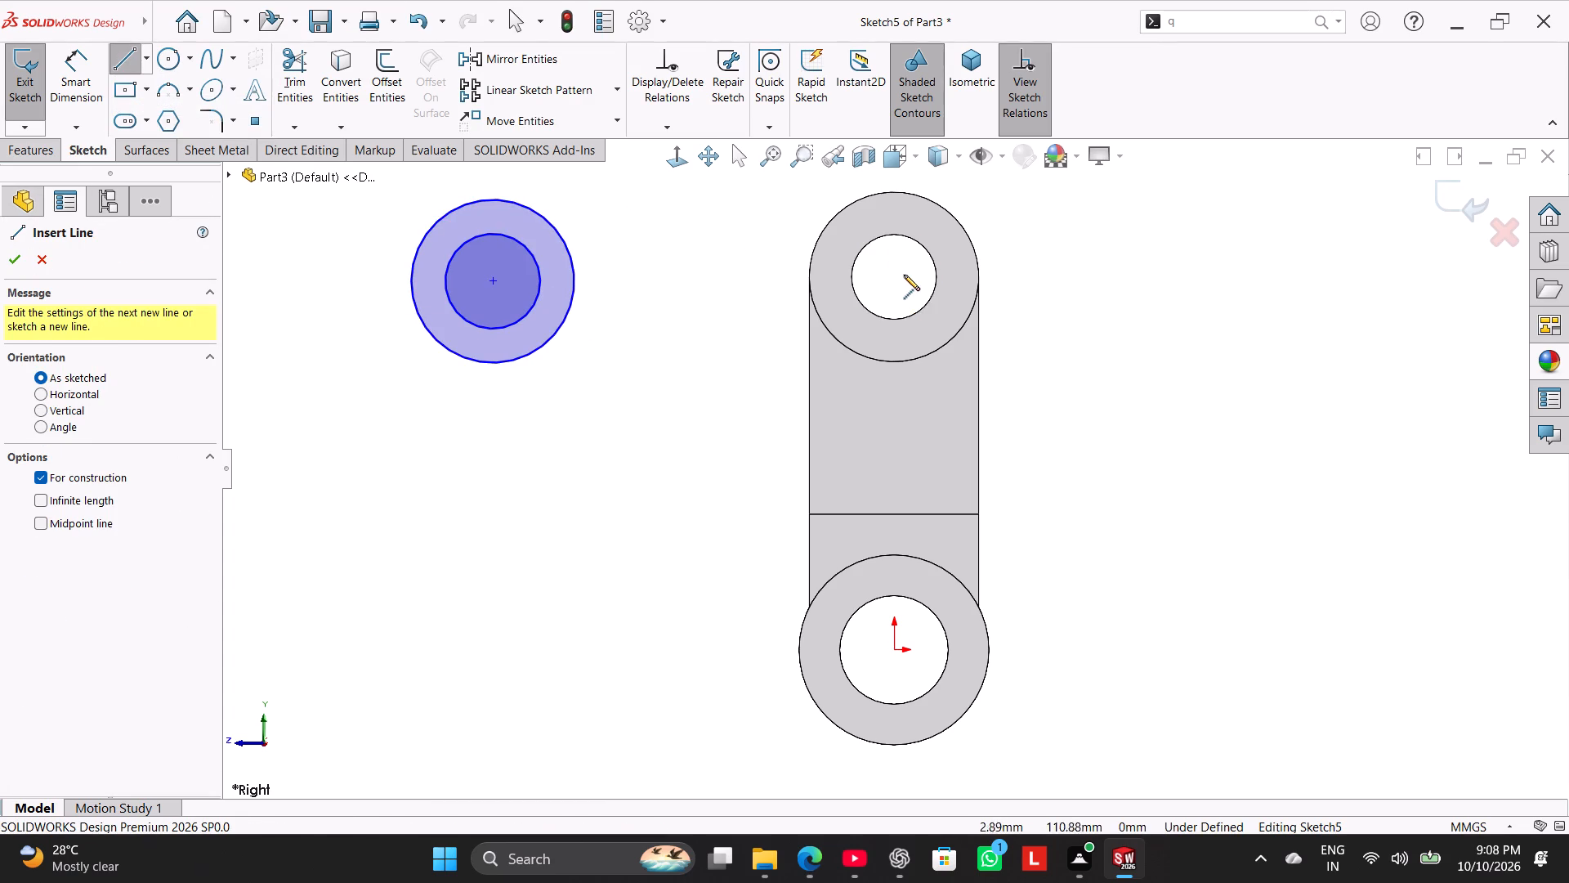
{"action": "left_click", "coordinate": [894, 278]}
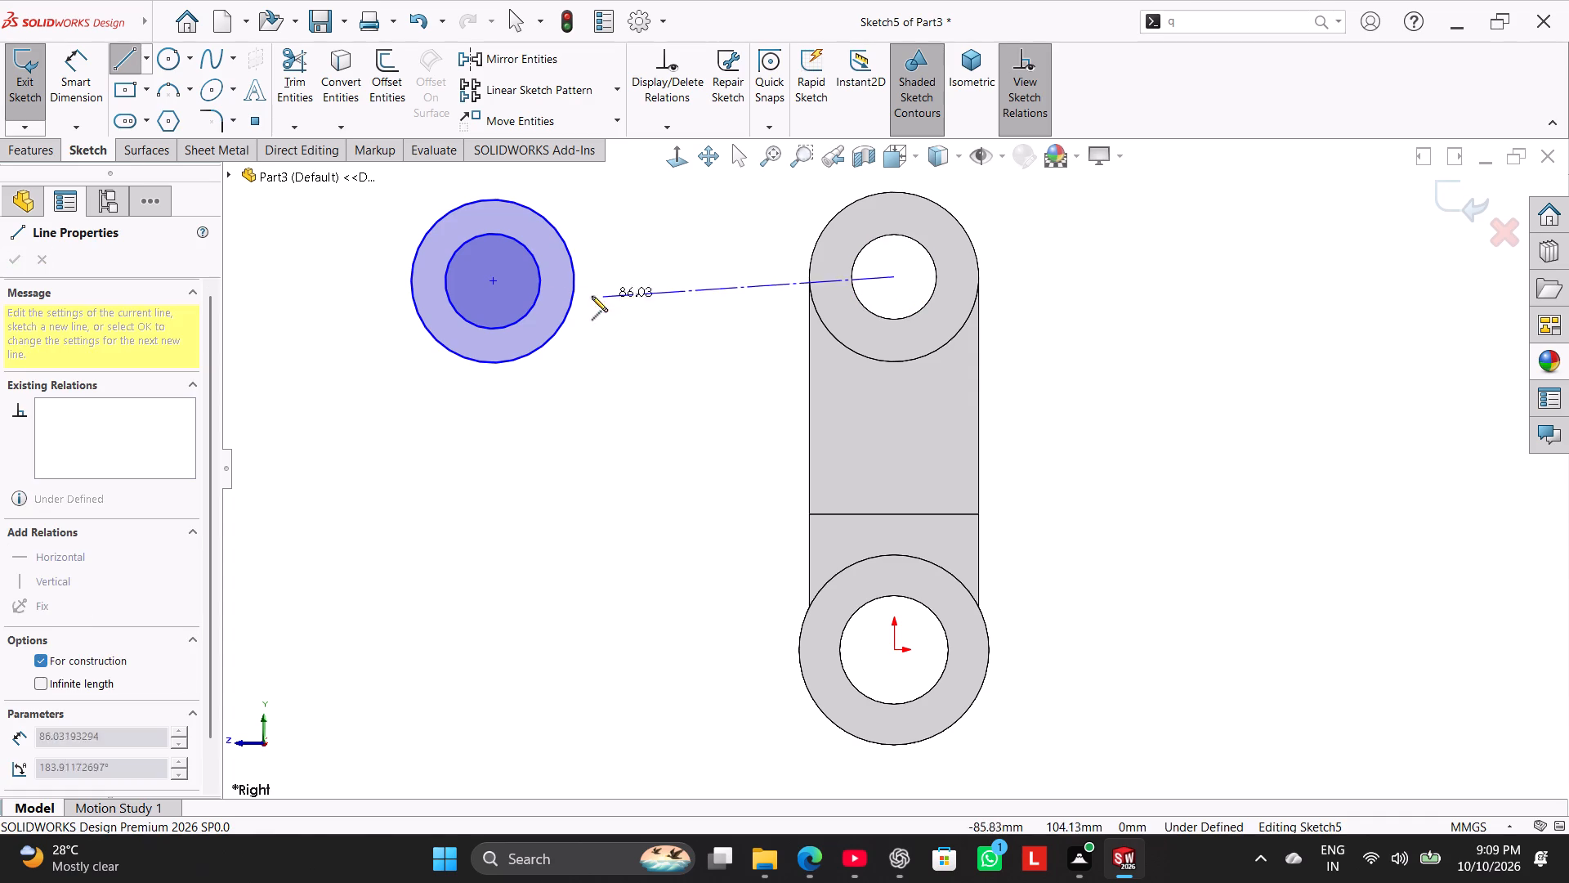
{"action": "left_click", "coordinate": [494, 281]}
{"action": "right_click", "coordinate": [591, 370]}
{"action": "left_click", "coordinate": [630, 379]}
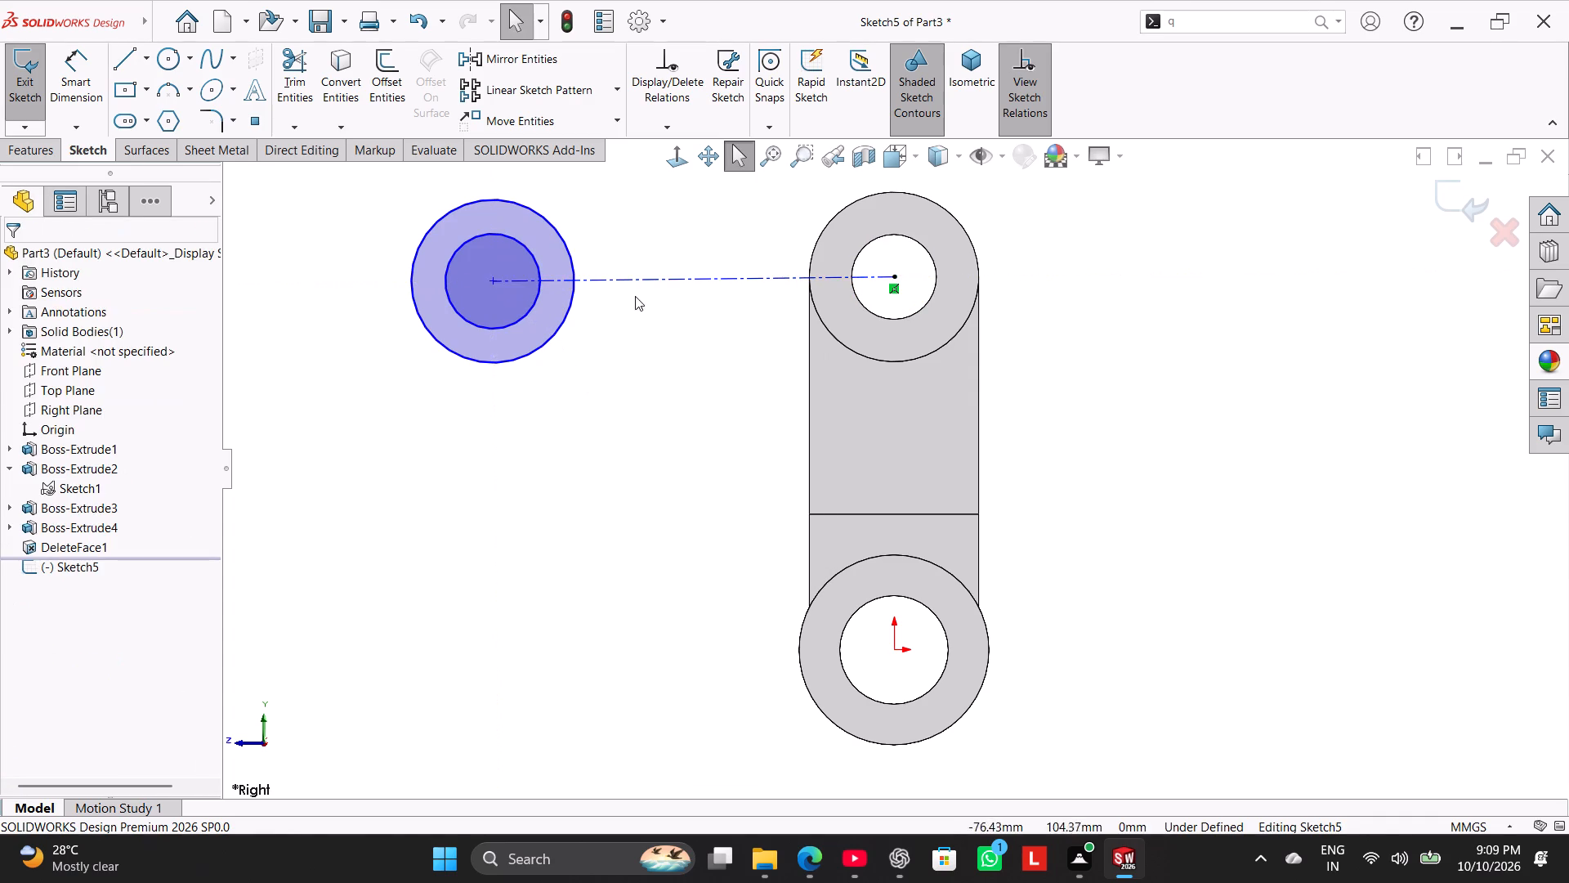
{"action": "right_click", "coordinate": [641, 280]}
{"action": "left_click", "coordinate": [660, 229]}
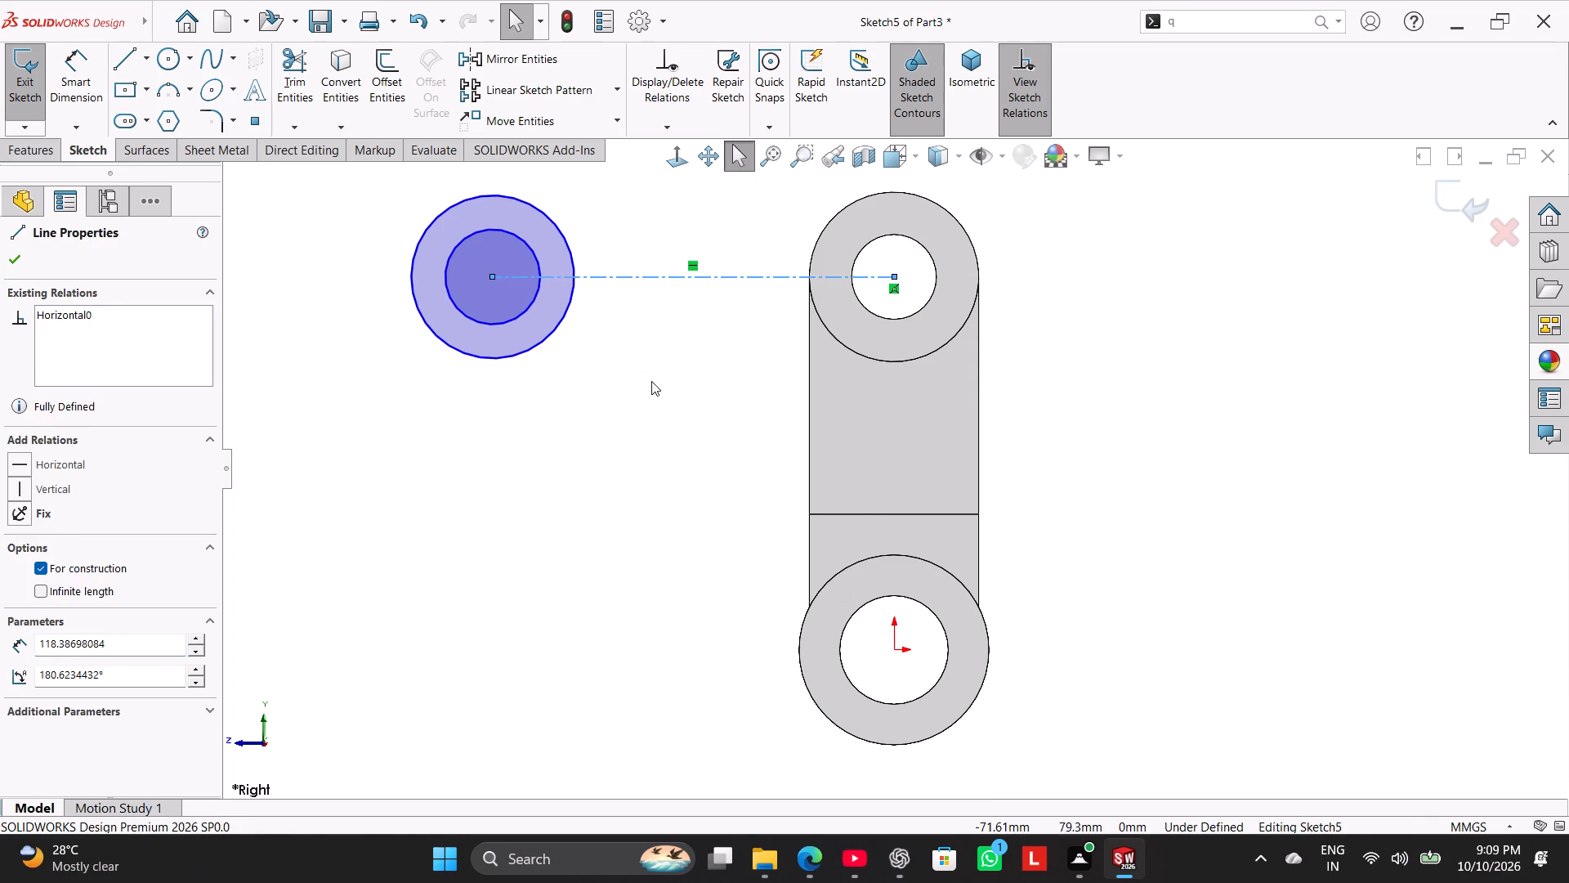
{"action": "left_click", "coordinate": [651, 381]}
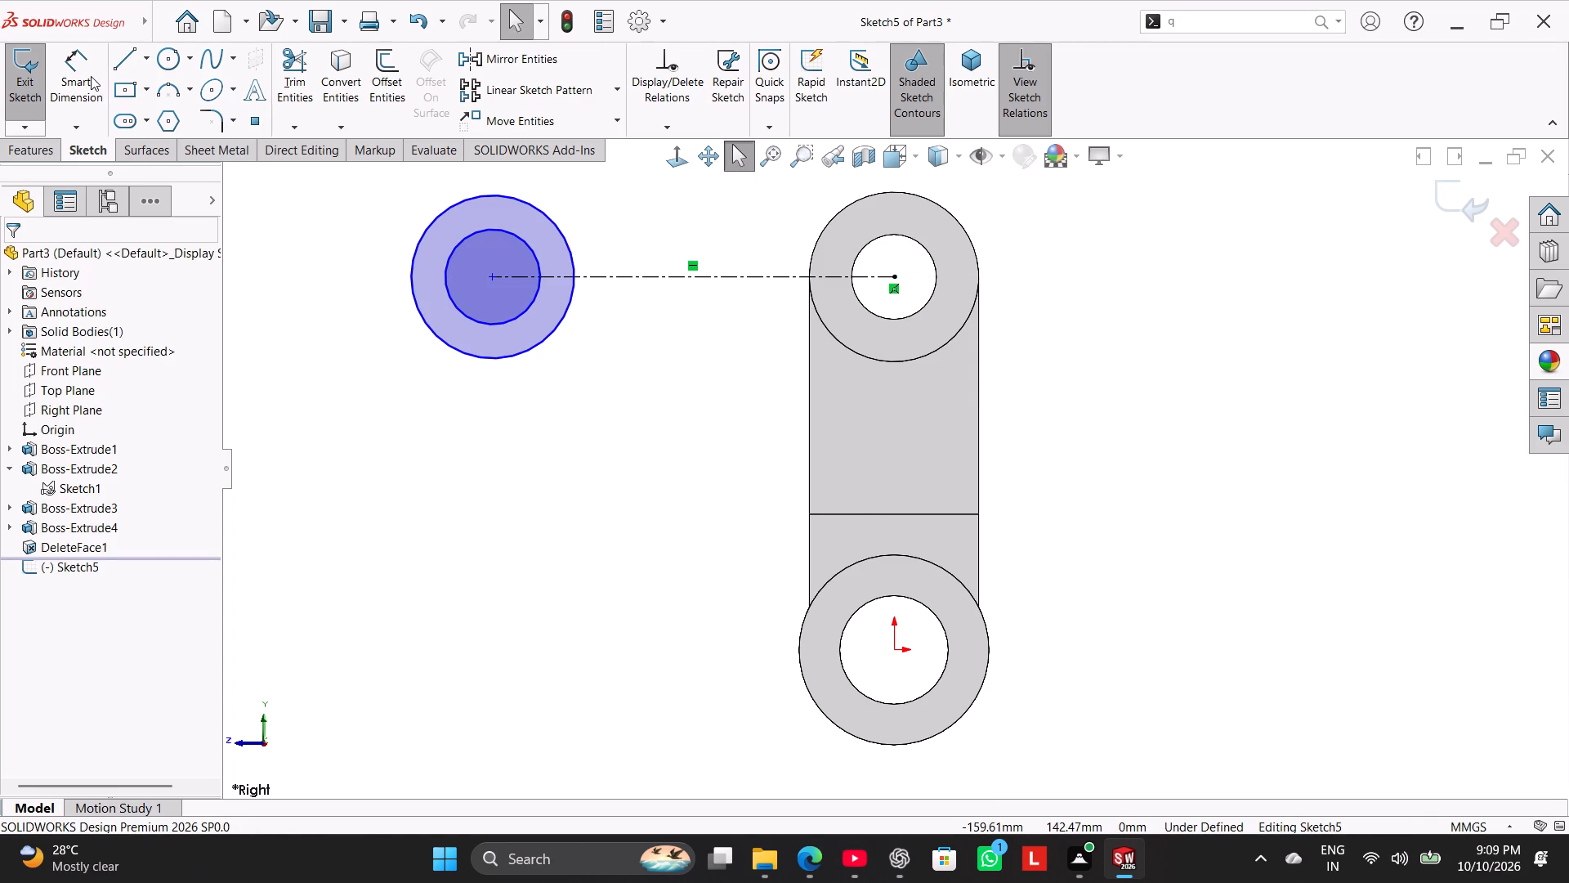
Dimension the horizontal centerline's length to 85 mm.
{"action": "left_click", "coordinate": [91, 76]}
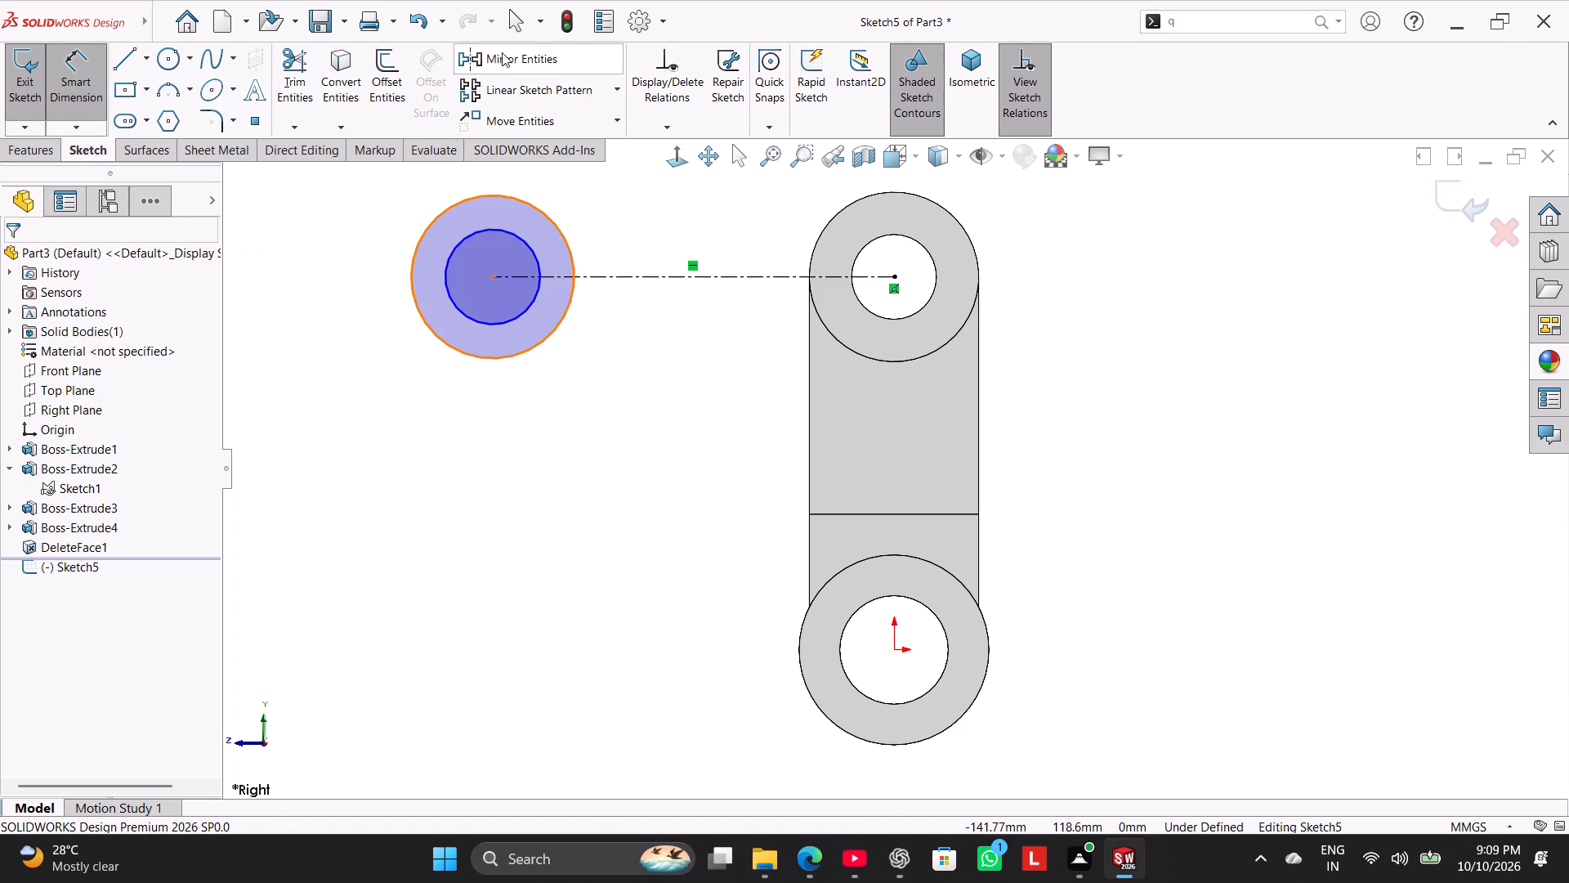
{"action": "left_click", "coordinate": [637, 276]}
{"action": "left_click", "coordinate": [643, 393]}
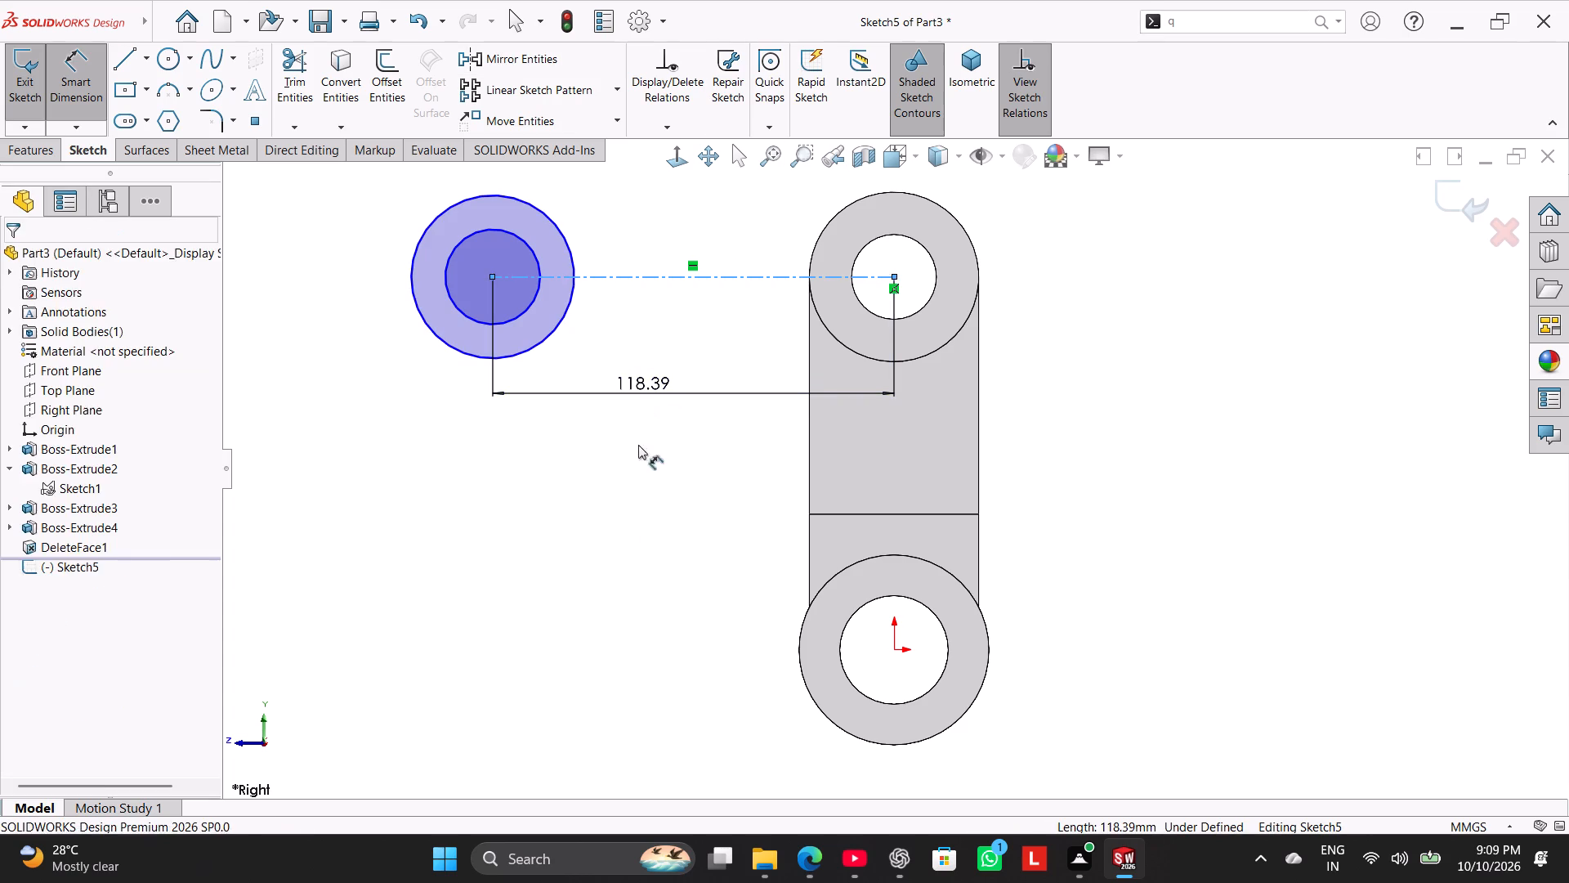
{"action": "key", "text": "8"}
{"action": "key", "text": "5"}
{"action": "key", "text": "Return"}
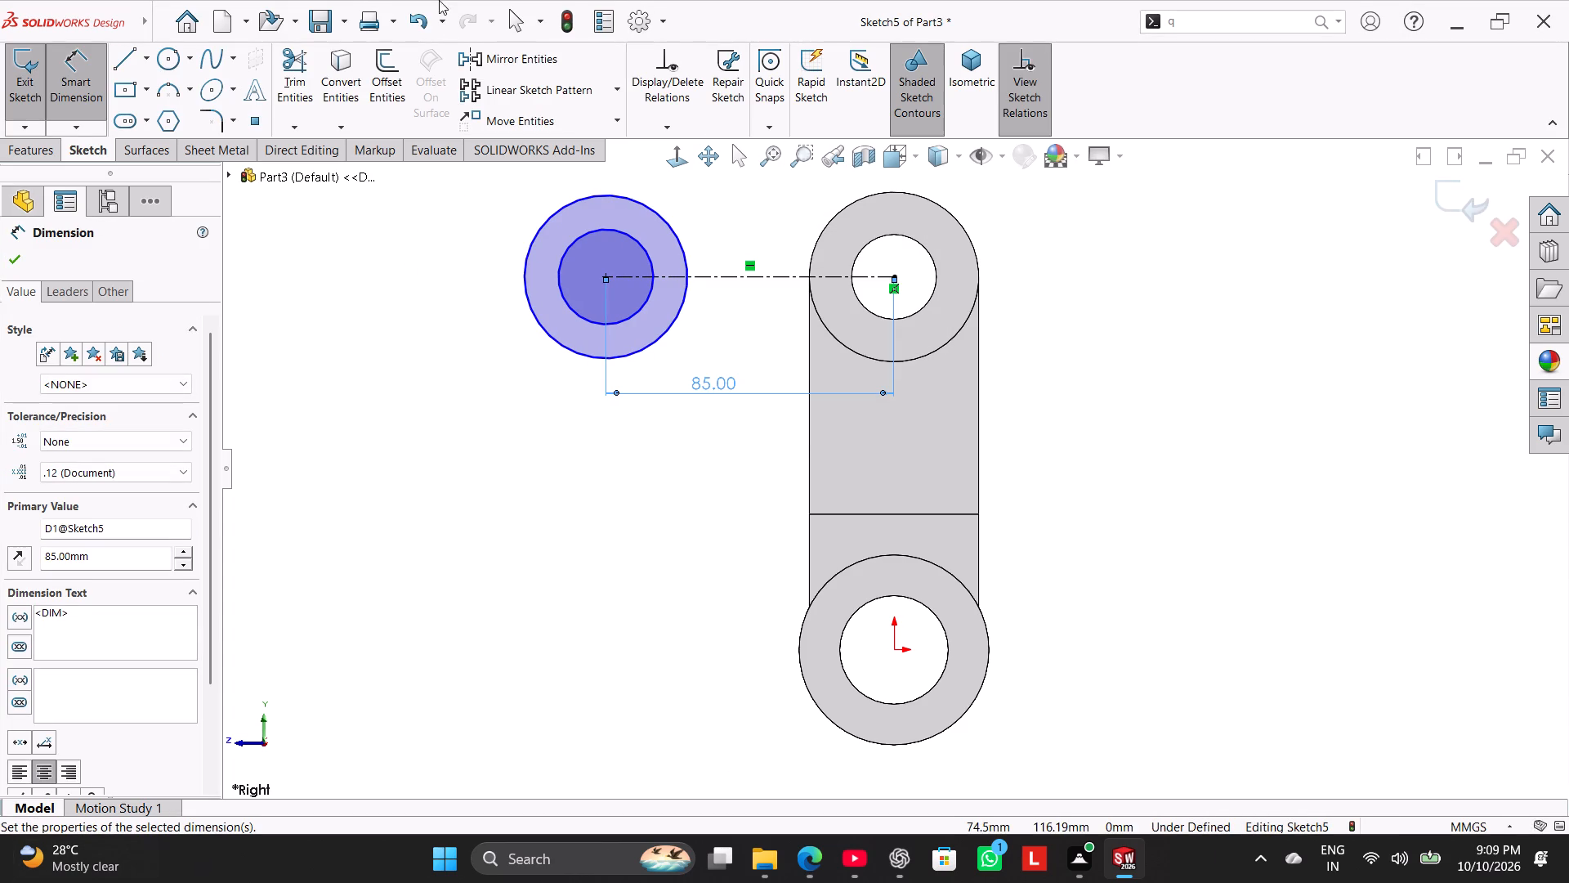
Dimension the outer concentric circle's diameter to 36 mm.
{"action": "right_click", "coordinate": [510, 338]}
{"action": "left_click", "coordinate": [539, 389]}
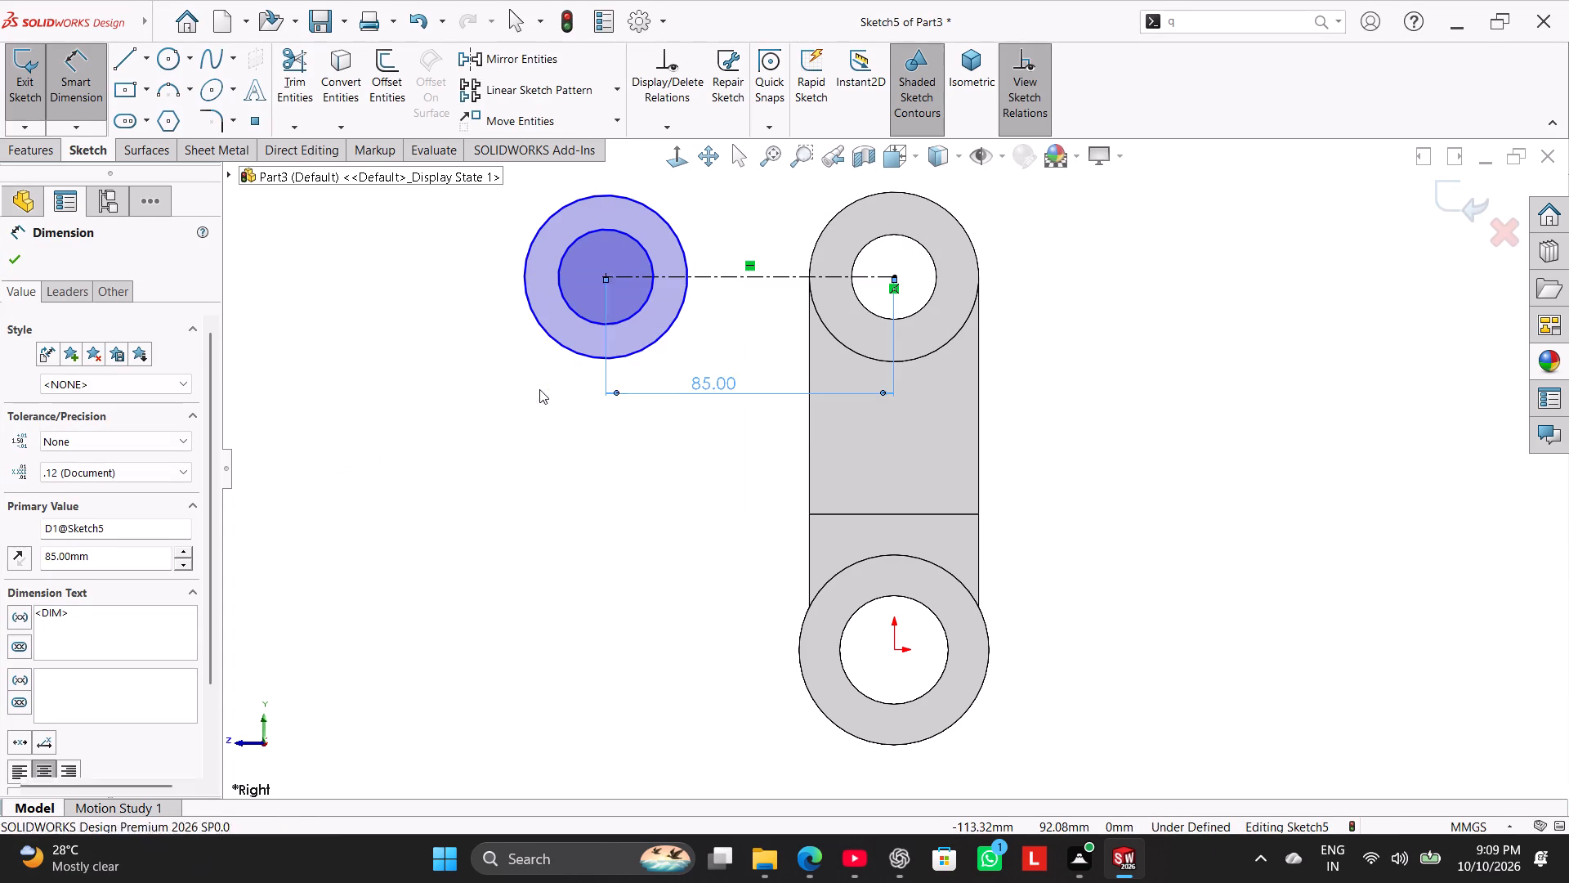
{"action": "left_click", "coordinate": [74, 84]}
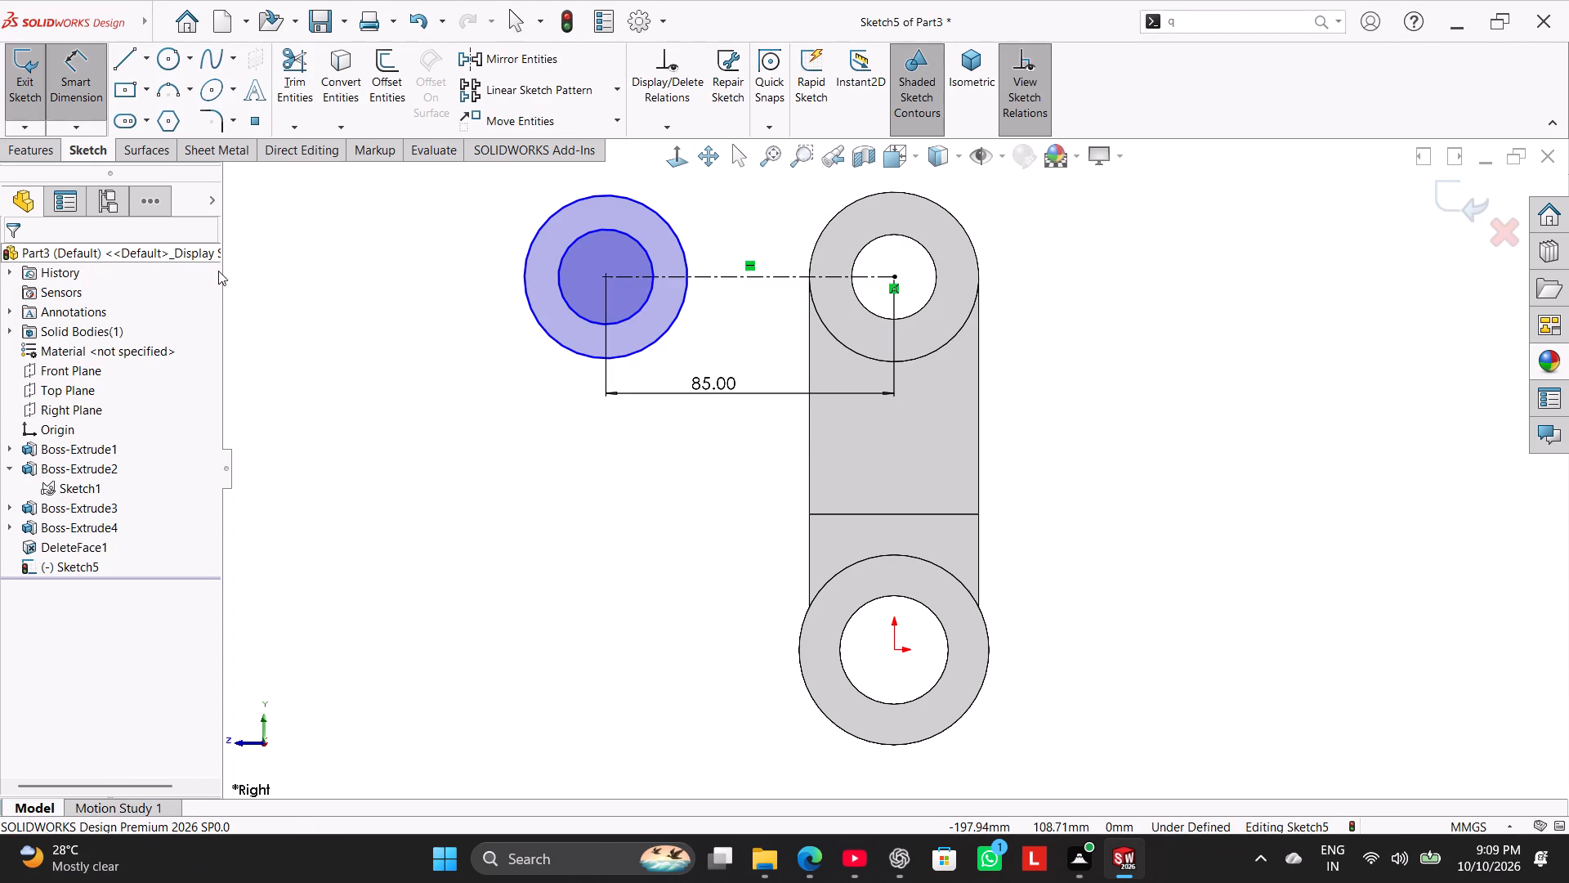
{"action": "left_click", "coordinate": [527, 254]}
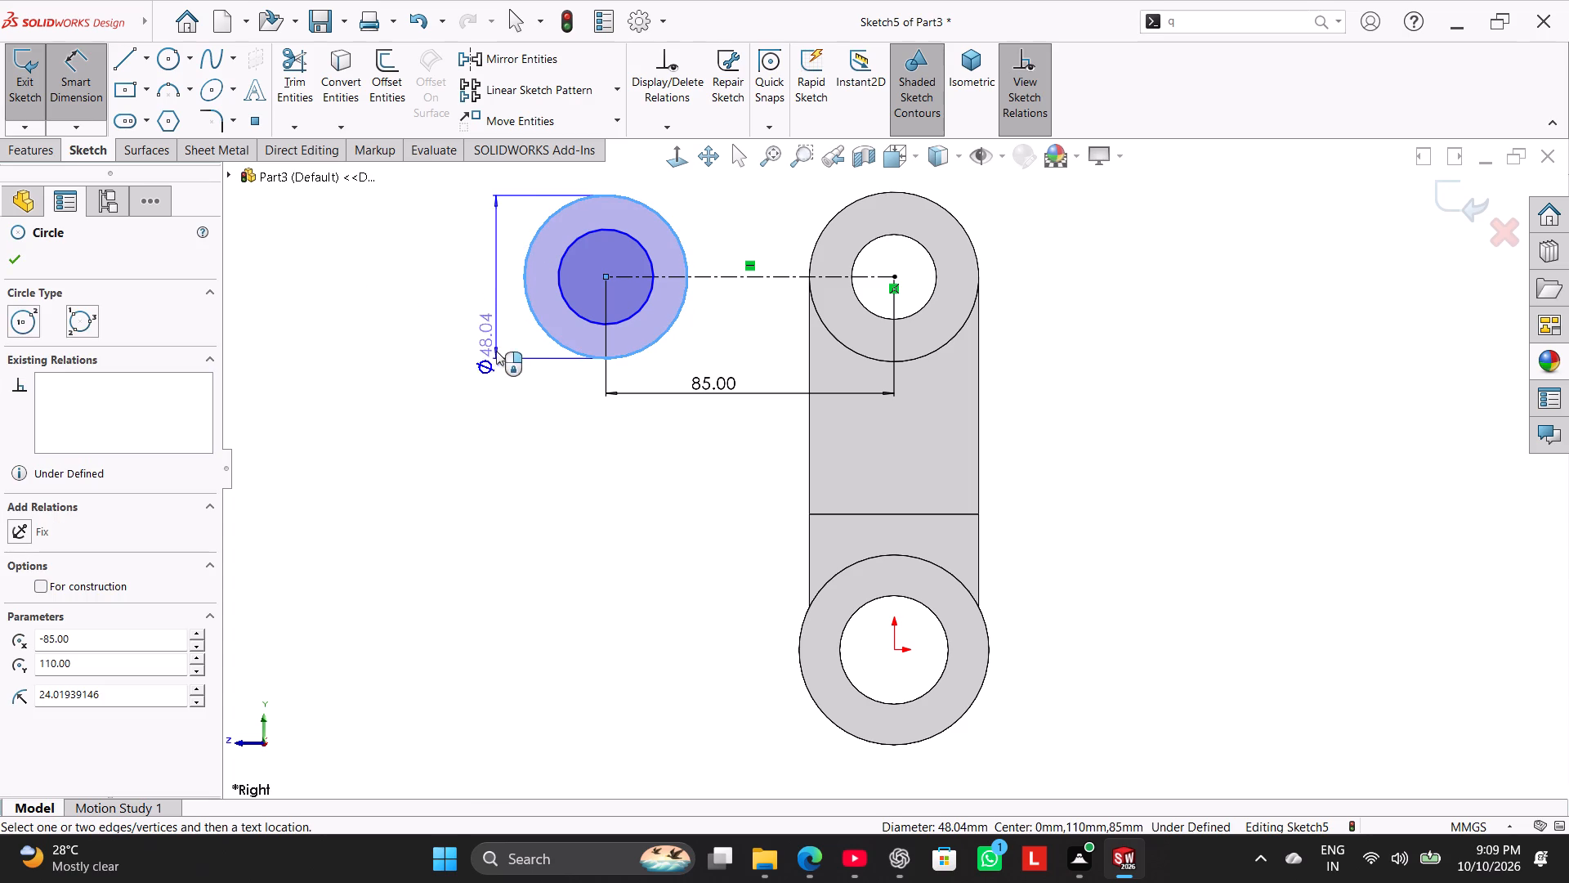
{"action": "left_click", "coordinate": [481, 407]}
{"action": "key", "text": "3"}
{"action": "key", "text": "6"}
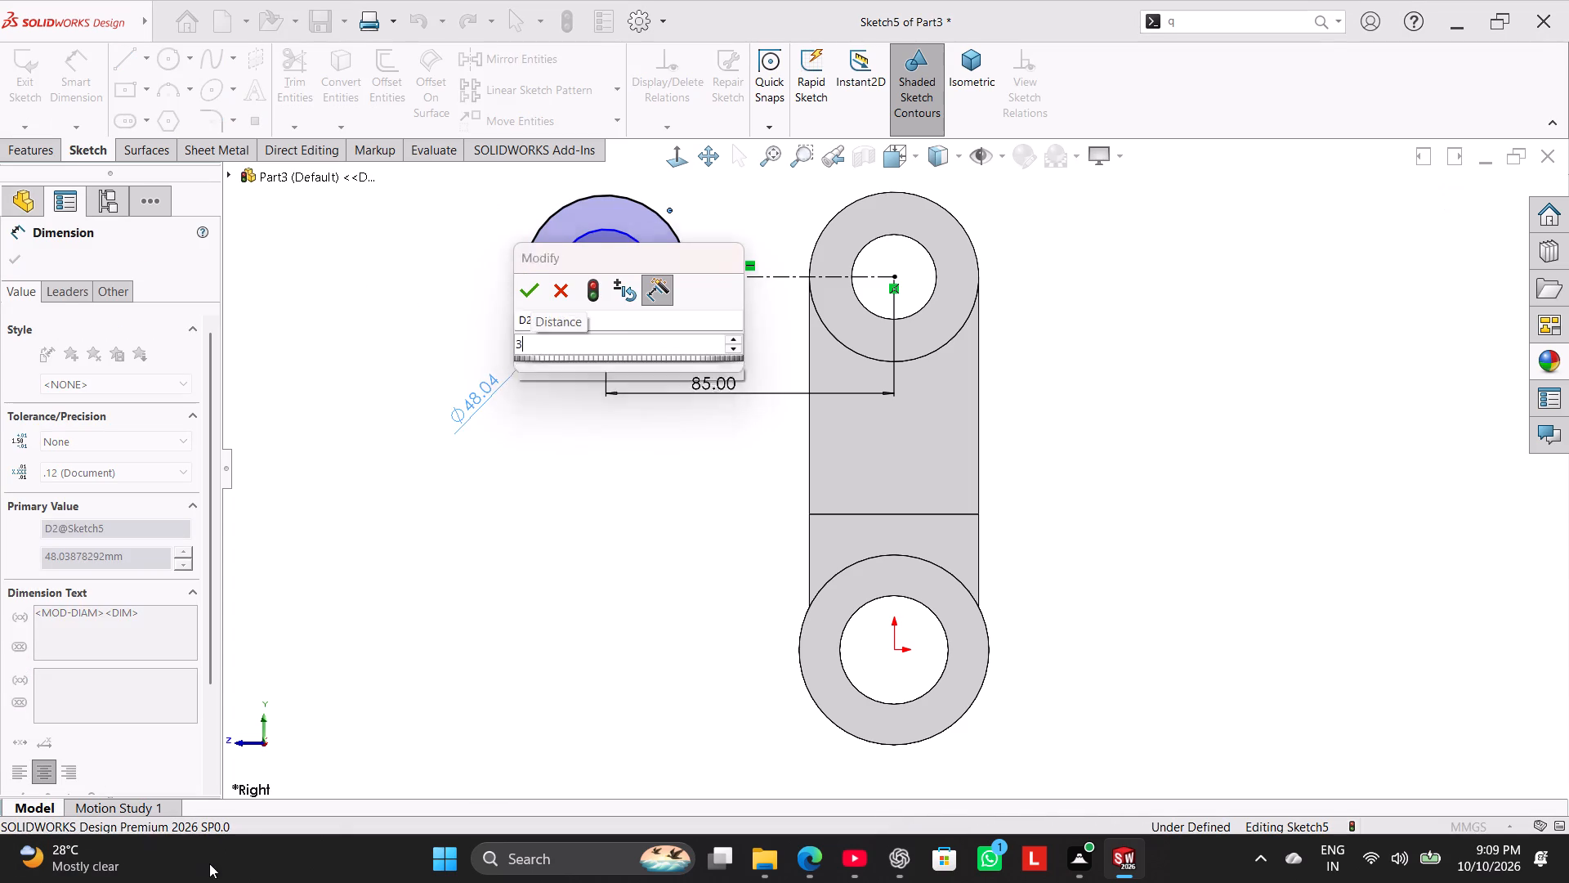
{"action": "key", "text": "Return"}
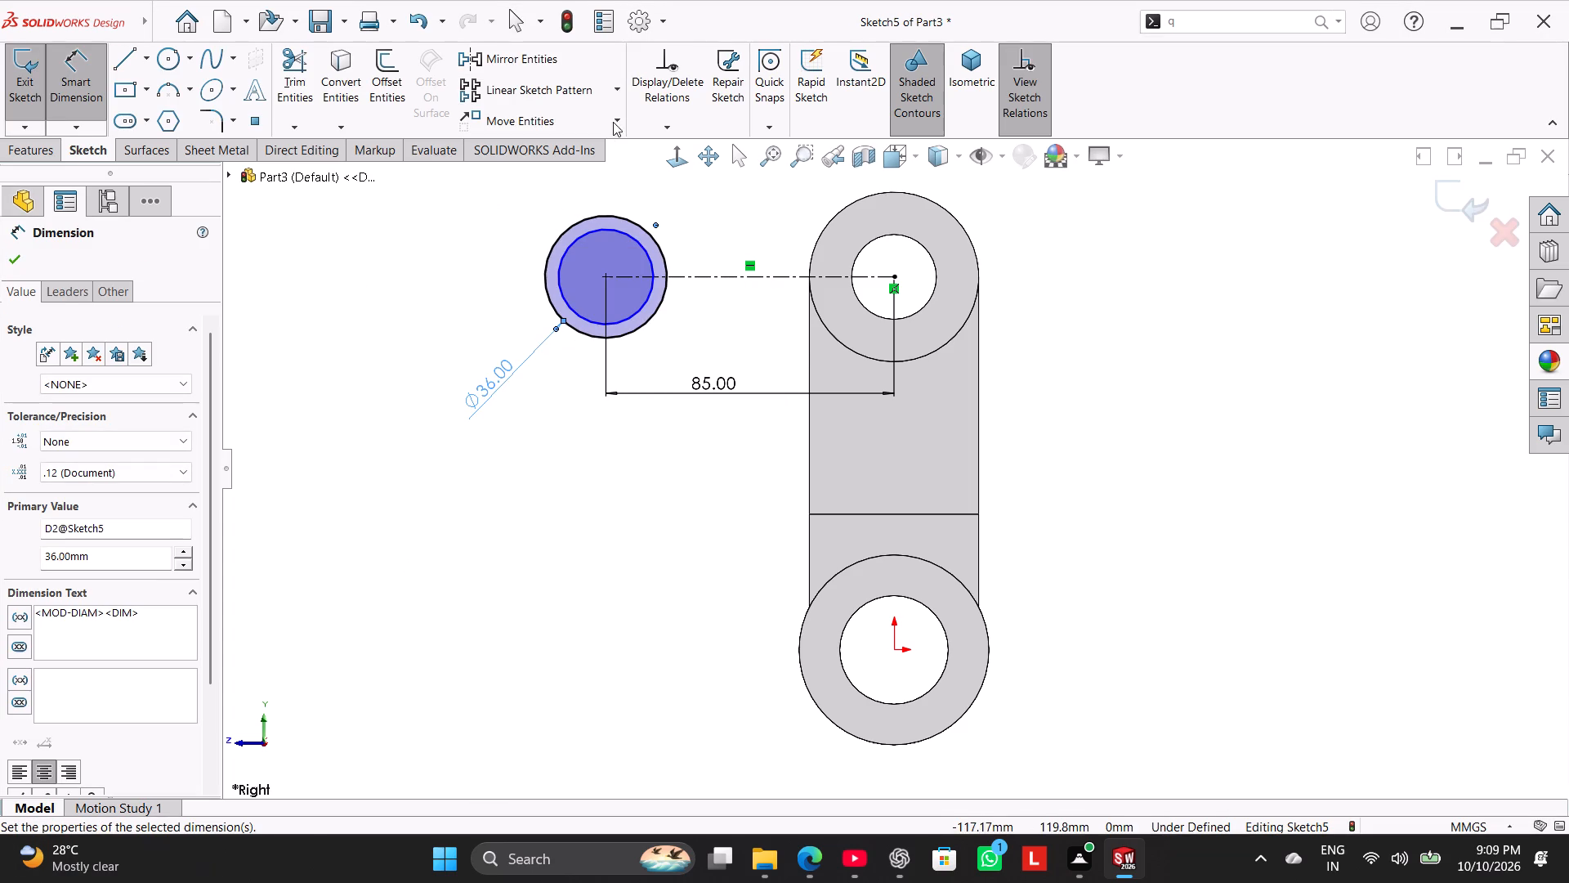
Dimension the inner concentric circle's diameter to 15 mm and leave the dimension command.
{"action": "left_click", "coordinate": [616, 232]}
{"action": "left_click", "coordinate": [494, 205]}
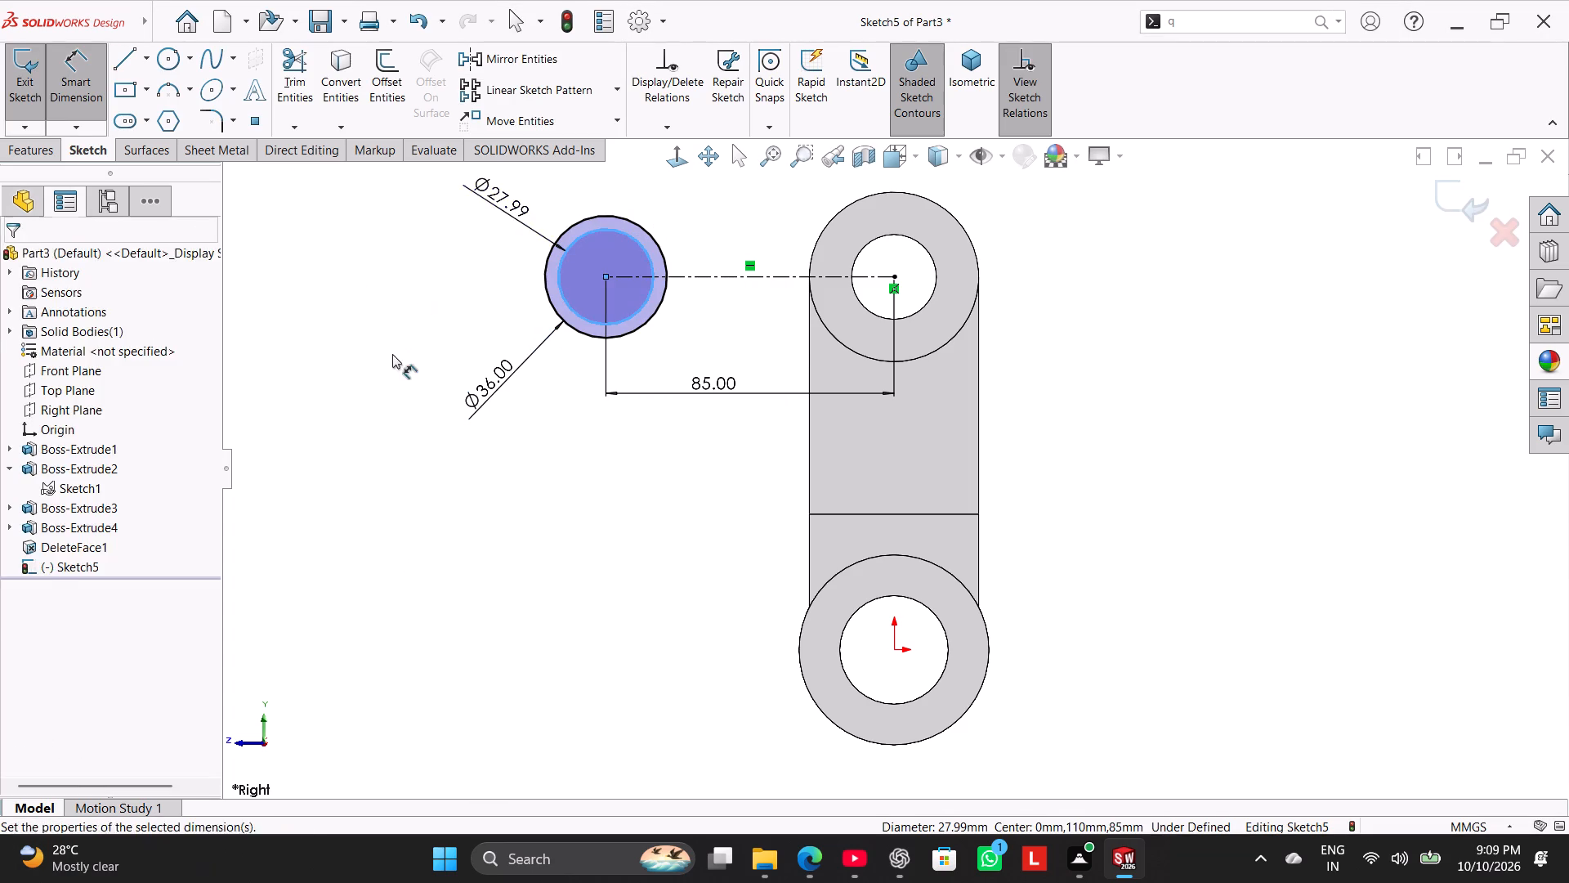
{"action": "type", "text": "15"}
{"action": "key", "text": "Return"}
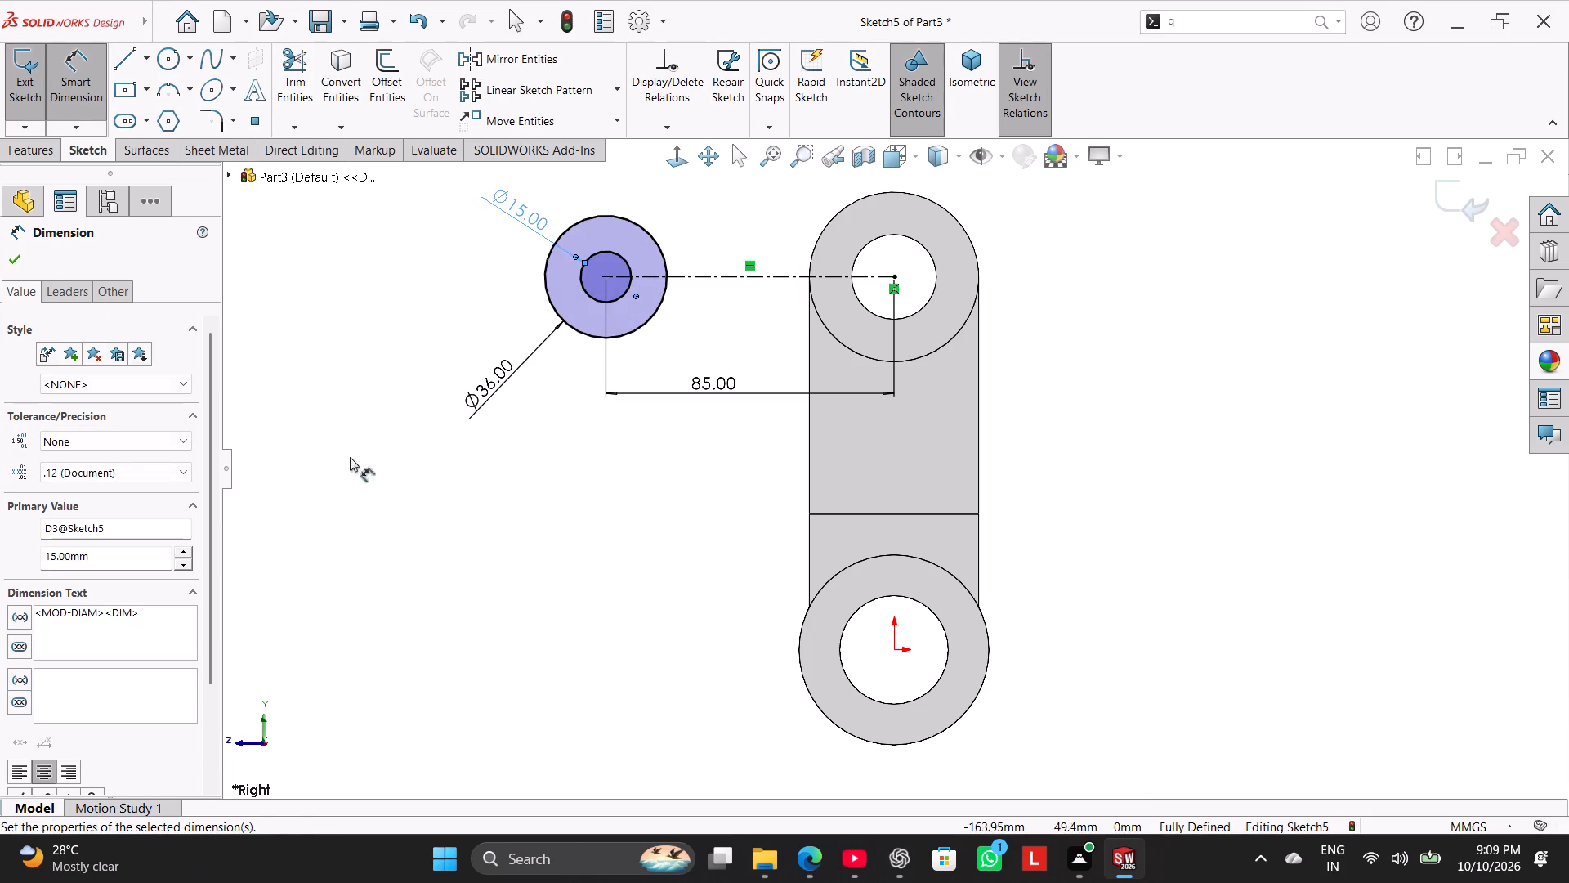
{"action": "right_click", "coordinate": [365, 389]}
{"action": "left_click", "coordinate": [419, 442]}
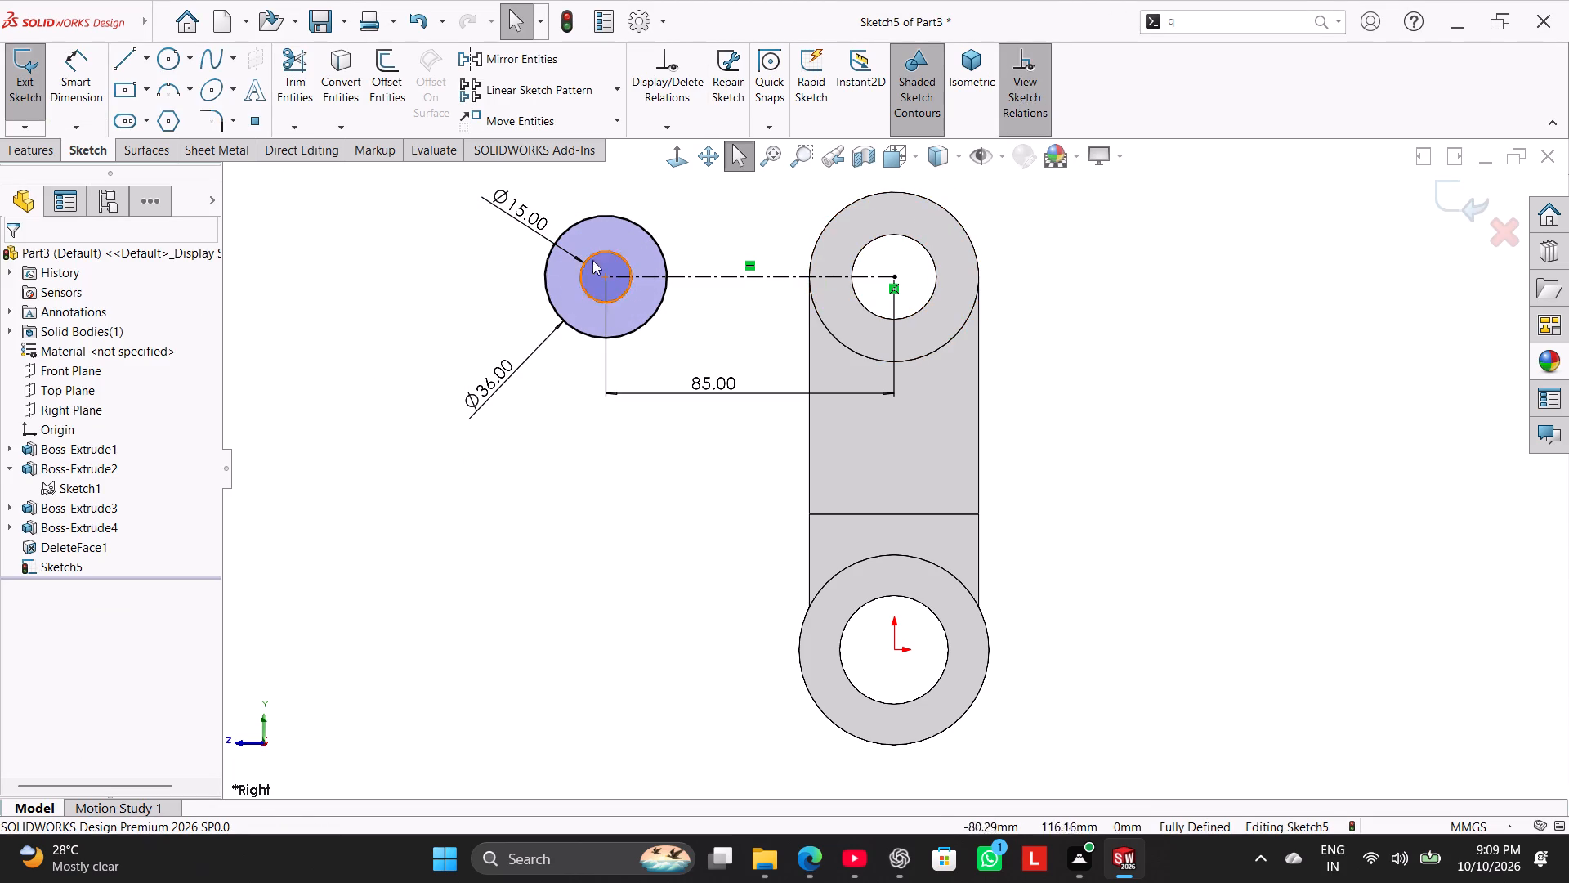
Extrude the concentric-circle sketch from its sketch plane as a mid-plane boss with a total depth of 48 mm.
{"action": "middle_click_drag", "start_coordinate": [449, 255], "coordinate": [521, 455]}
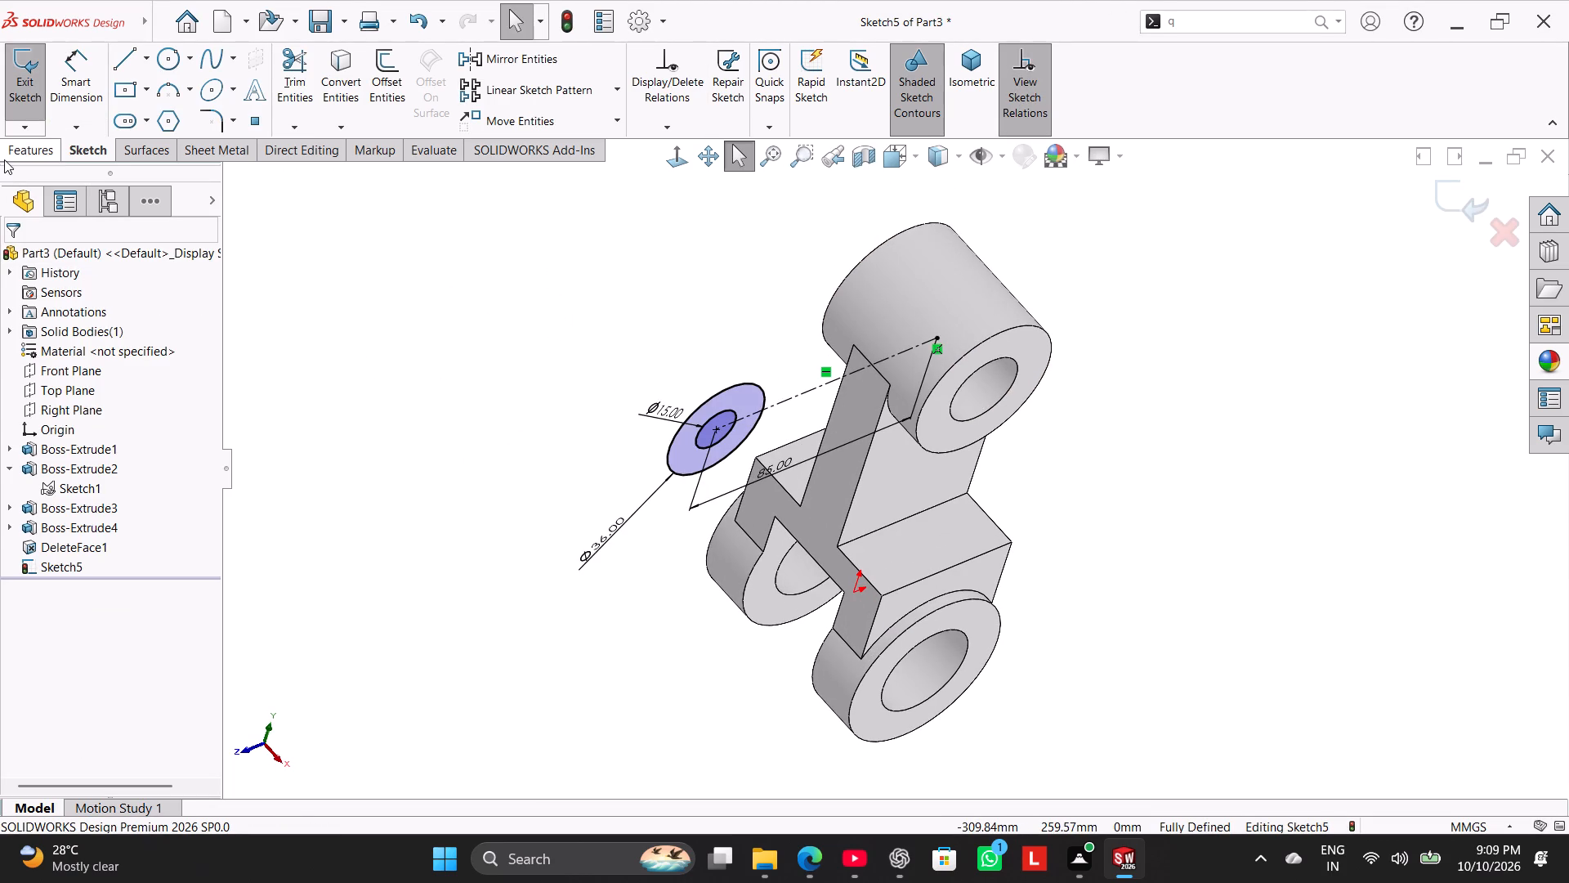
{"action": "left_click", "coordinate": [4, 159]}
{"action": "left_click", "coordinate": [15, 95]}
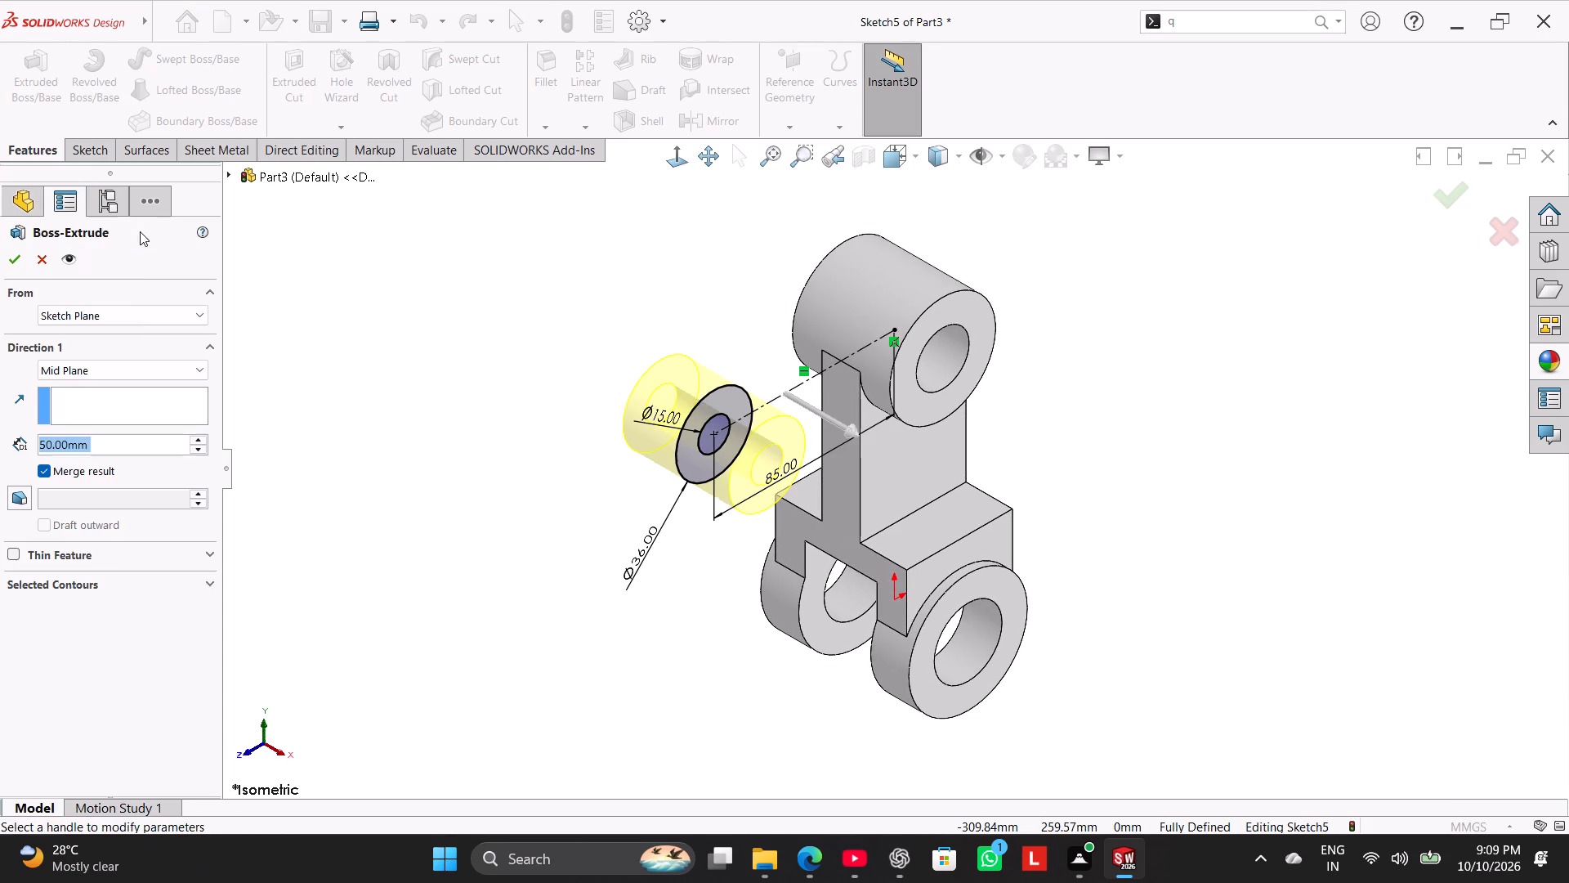
{"action": "left_click", "coordinate": [101, 315]}
{"action": "left_click", "coordinate": [113, 373]}
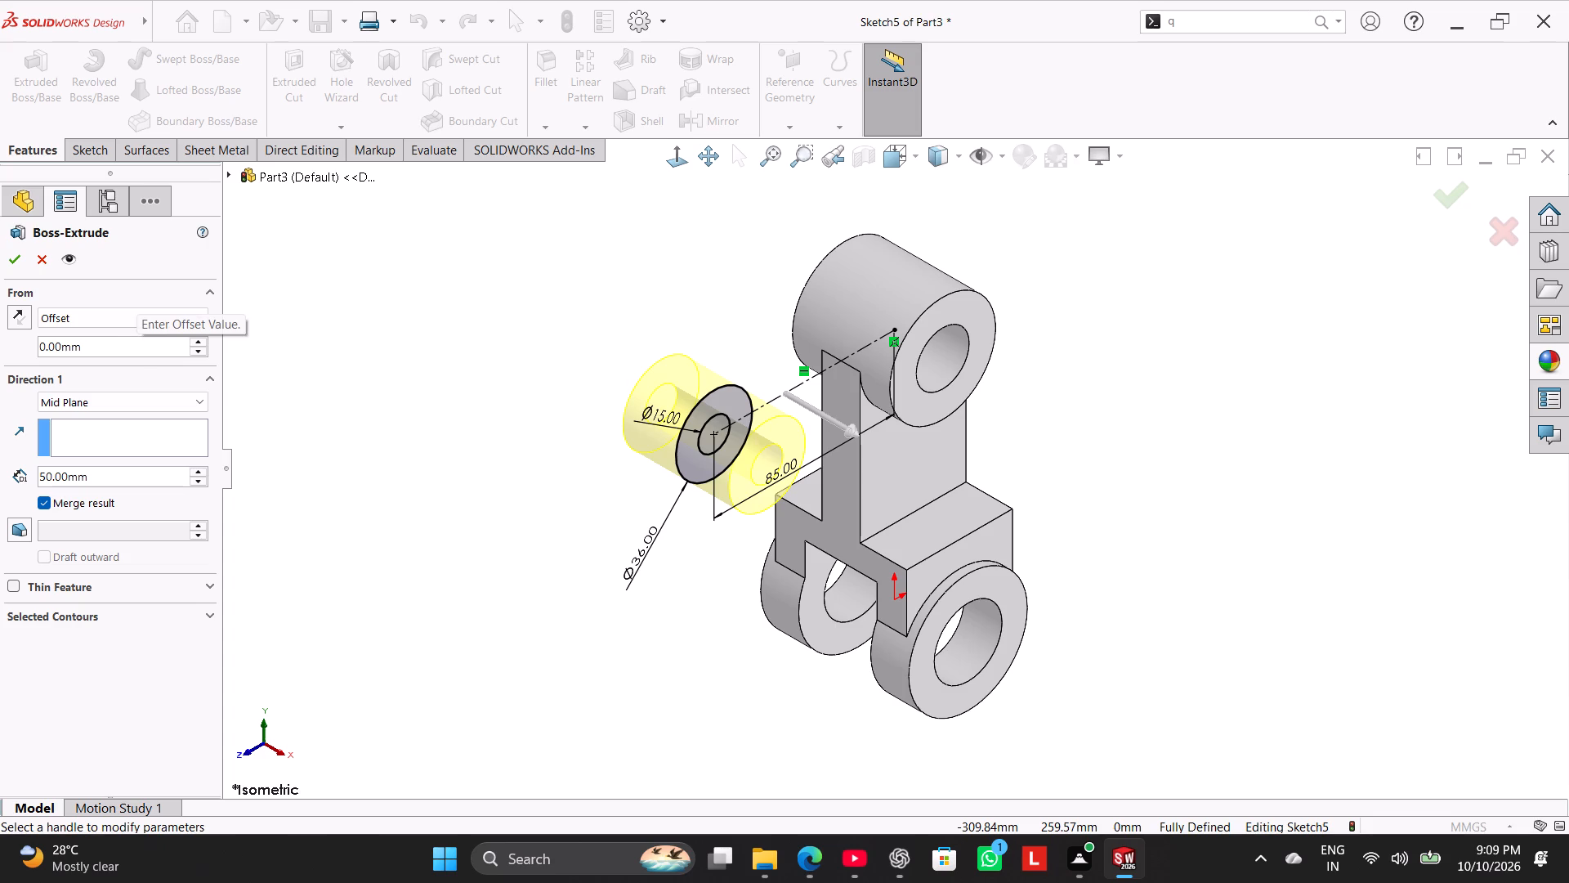
{"action": "left_click", "coordinate": [110, 315]}
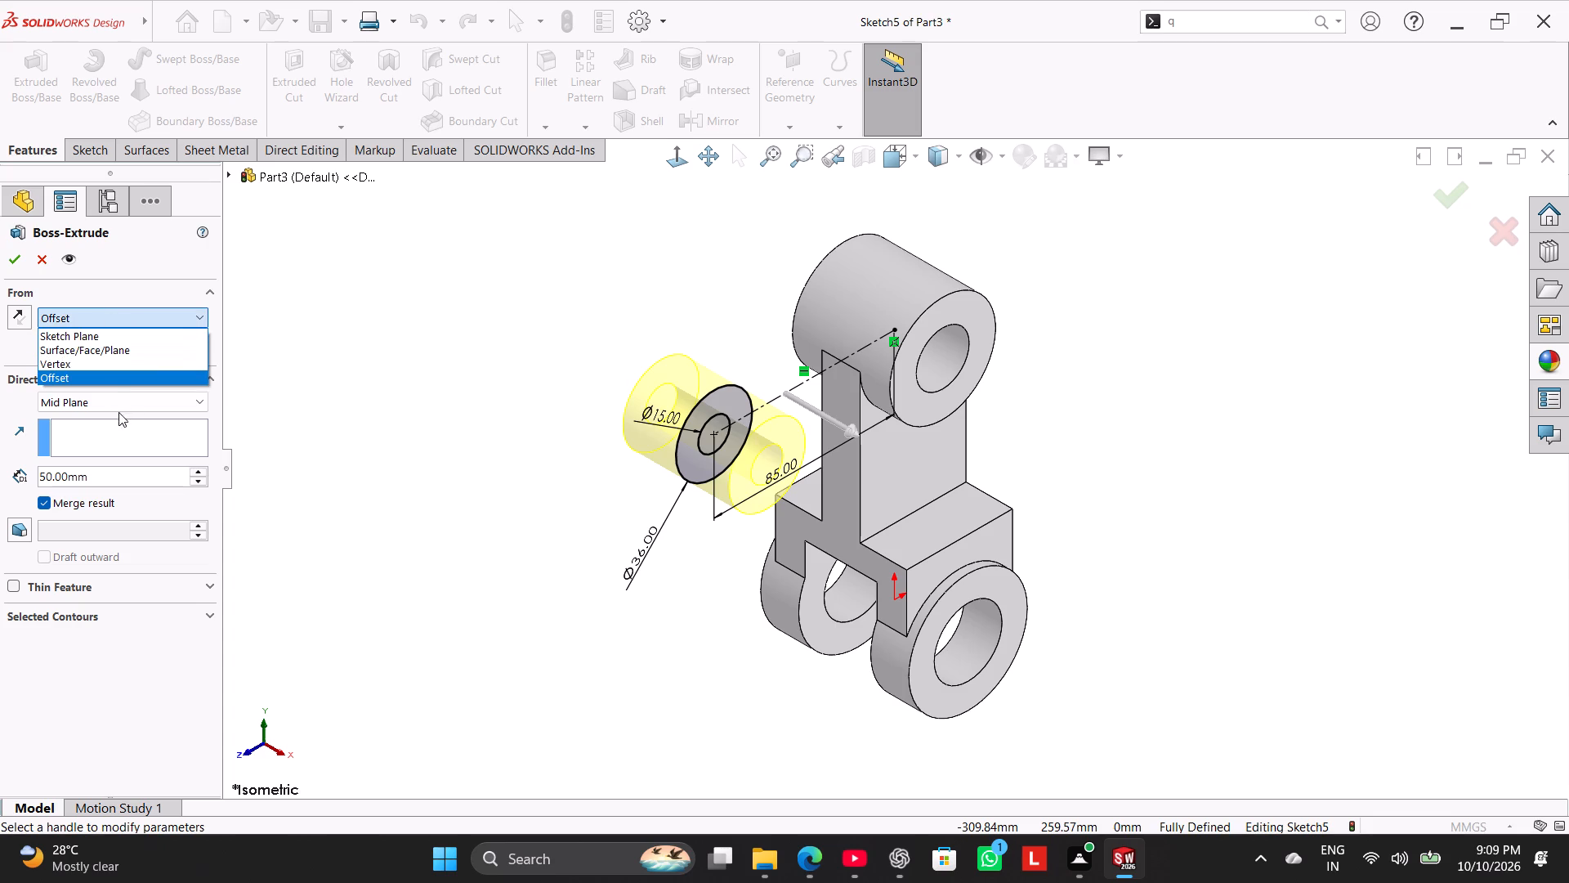
{"action": "left_click", "coordinate": [257, 374]}
{"action": "left_click", "coordinate": [172, 393]}
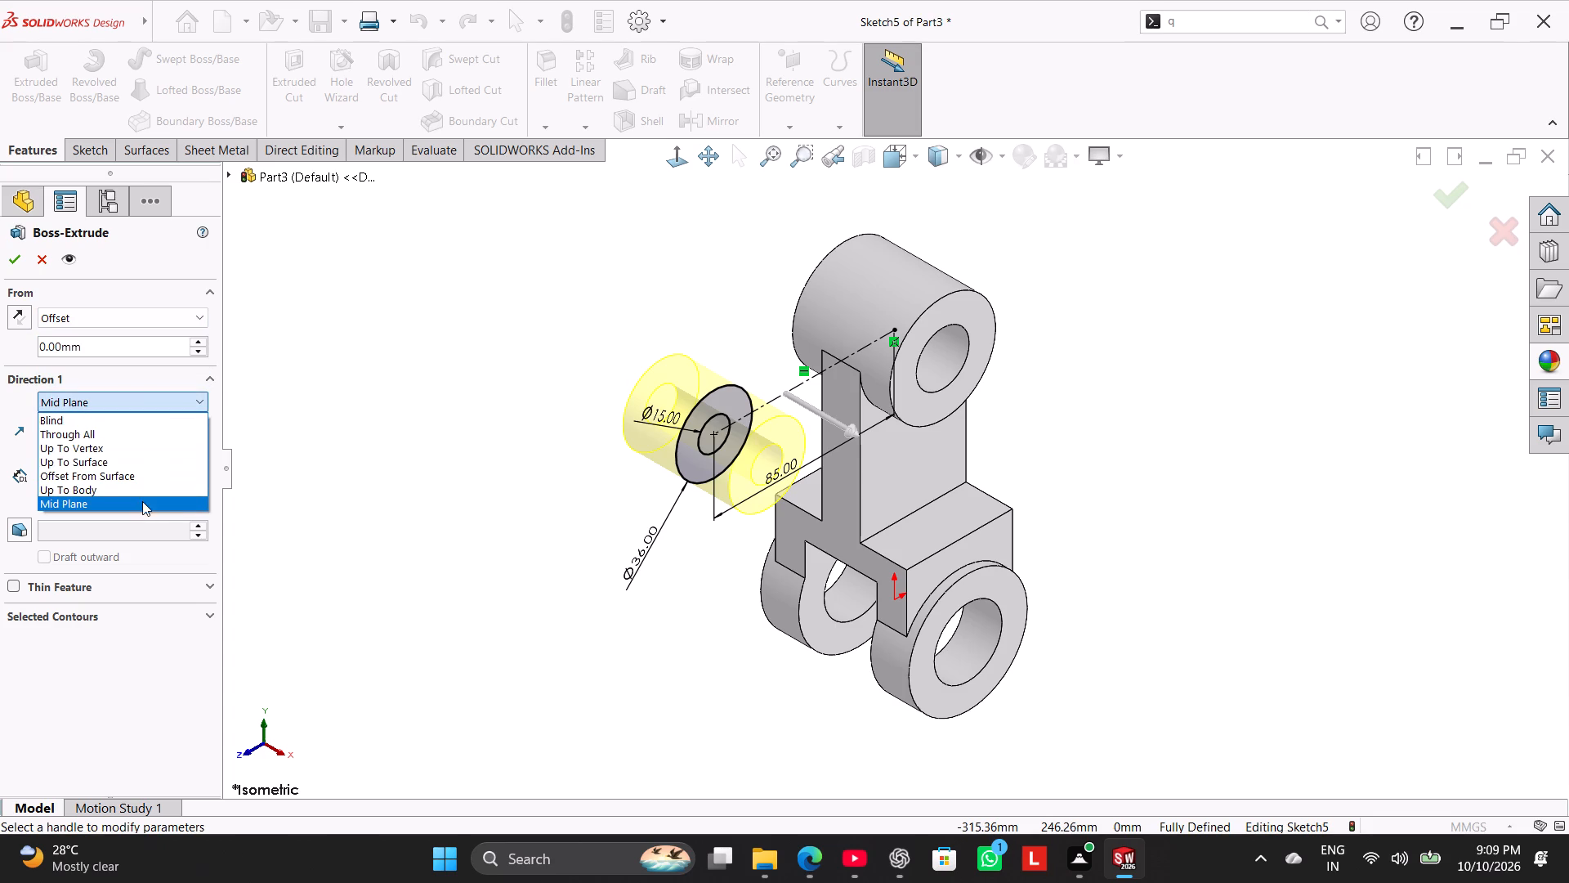
{"action": "left_click", "coordinate": [143, 510]}
{"action": "left_click", "coordinate": [139, 508]}
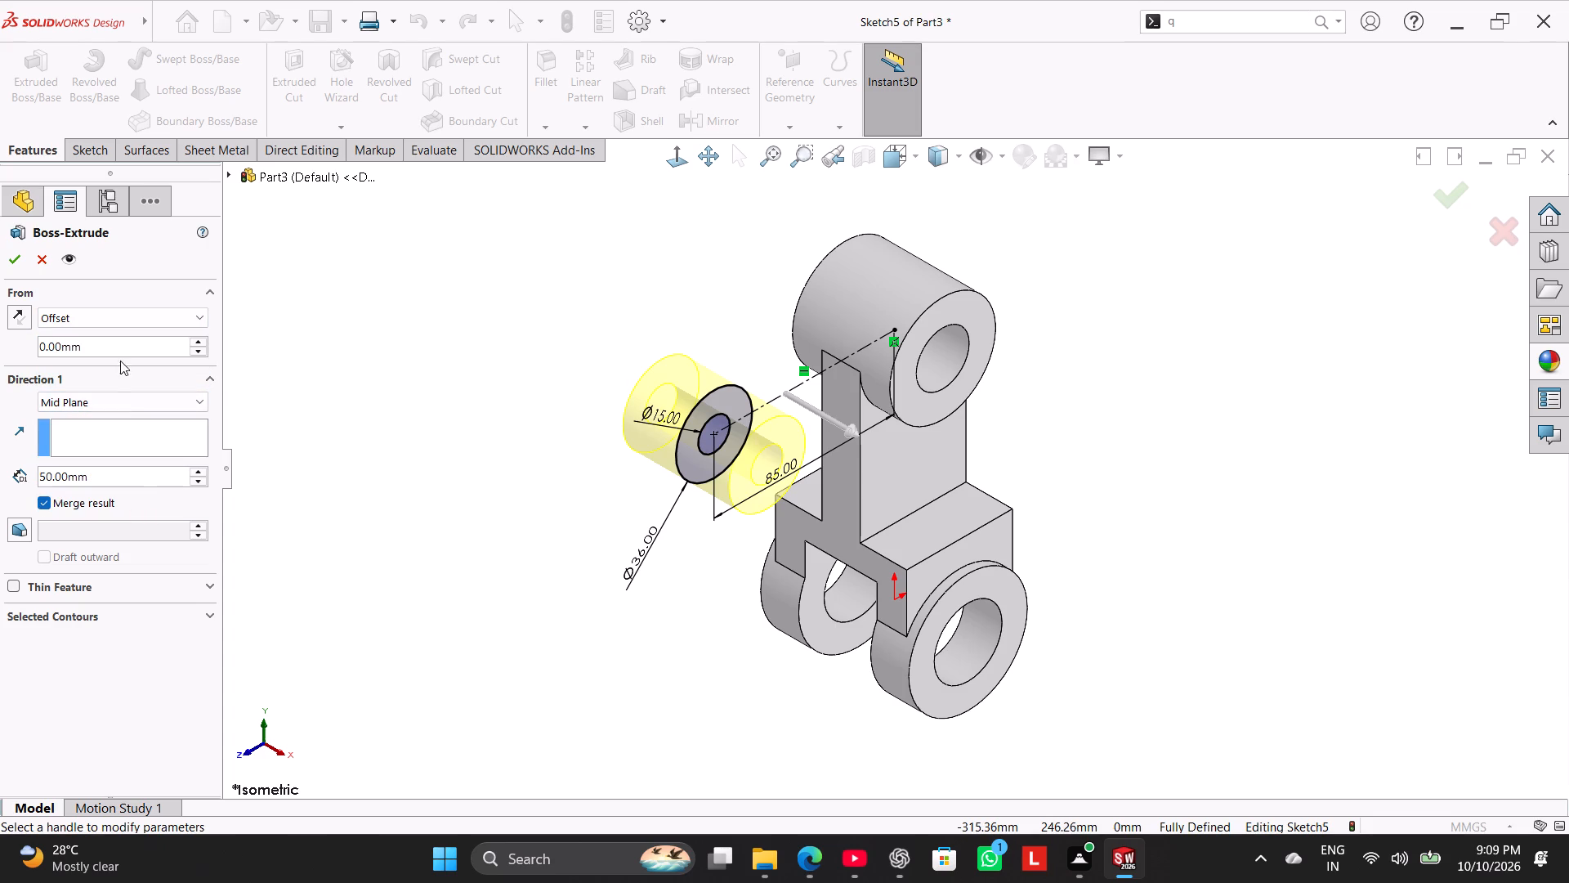
{"action": "left_click", "coordinate": [118, 328]}
{"action": "left_click", "coordinate": [118, 312]}
{"action": "left_click", "coordinate": [126, 336]}
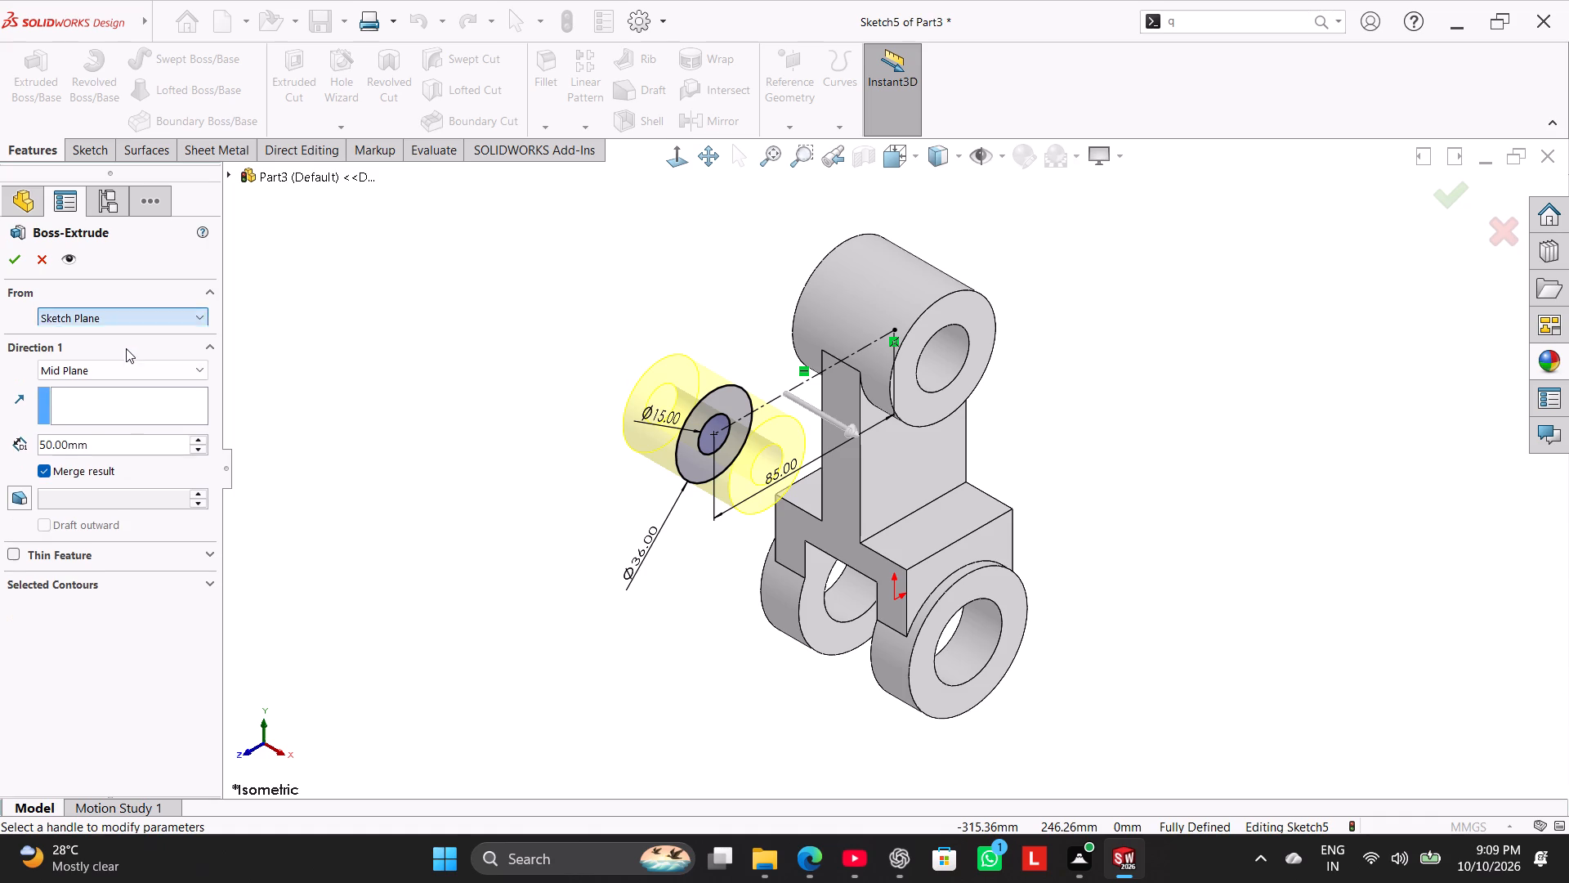
{"action": "double_click", "coordinate": [119, 451]}
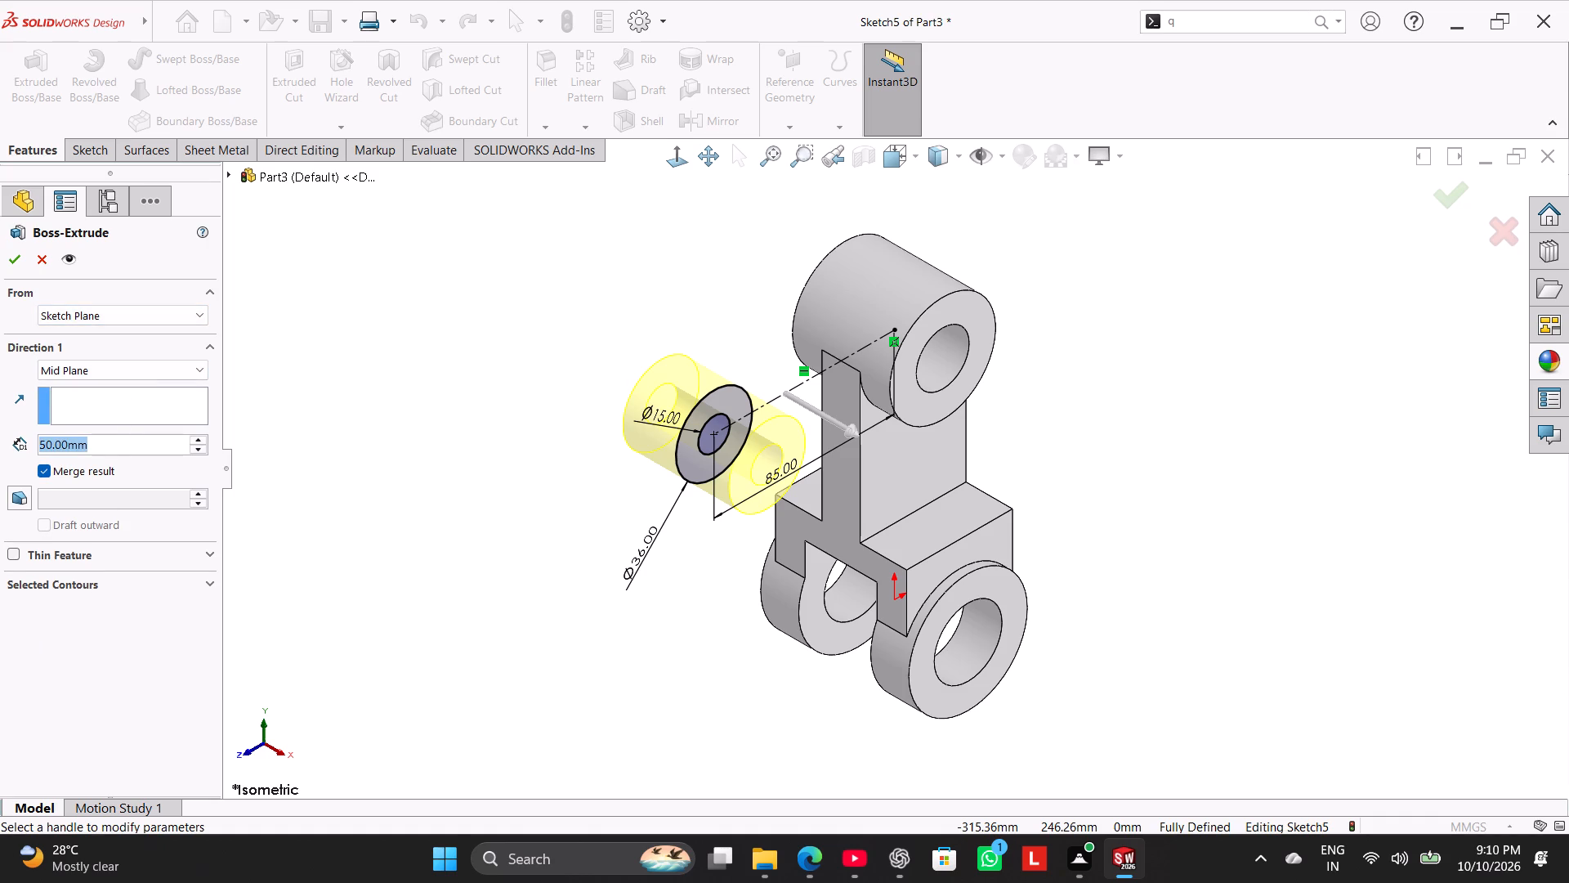
{"action": "key", "text": "1"}
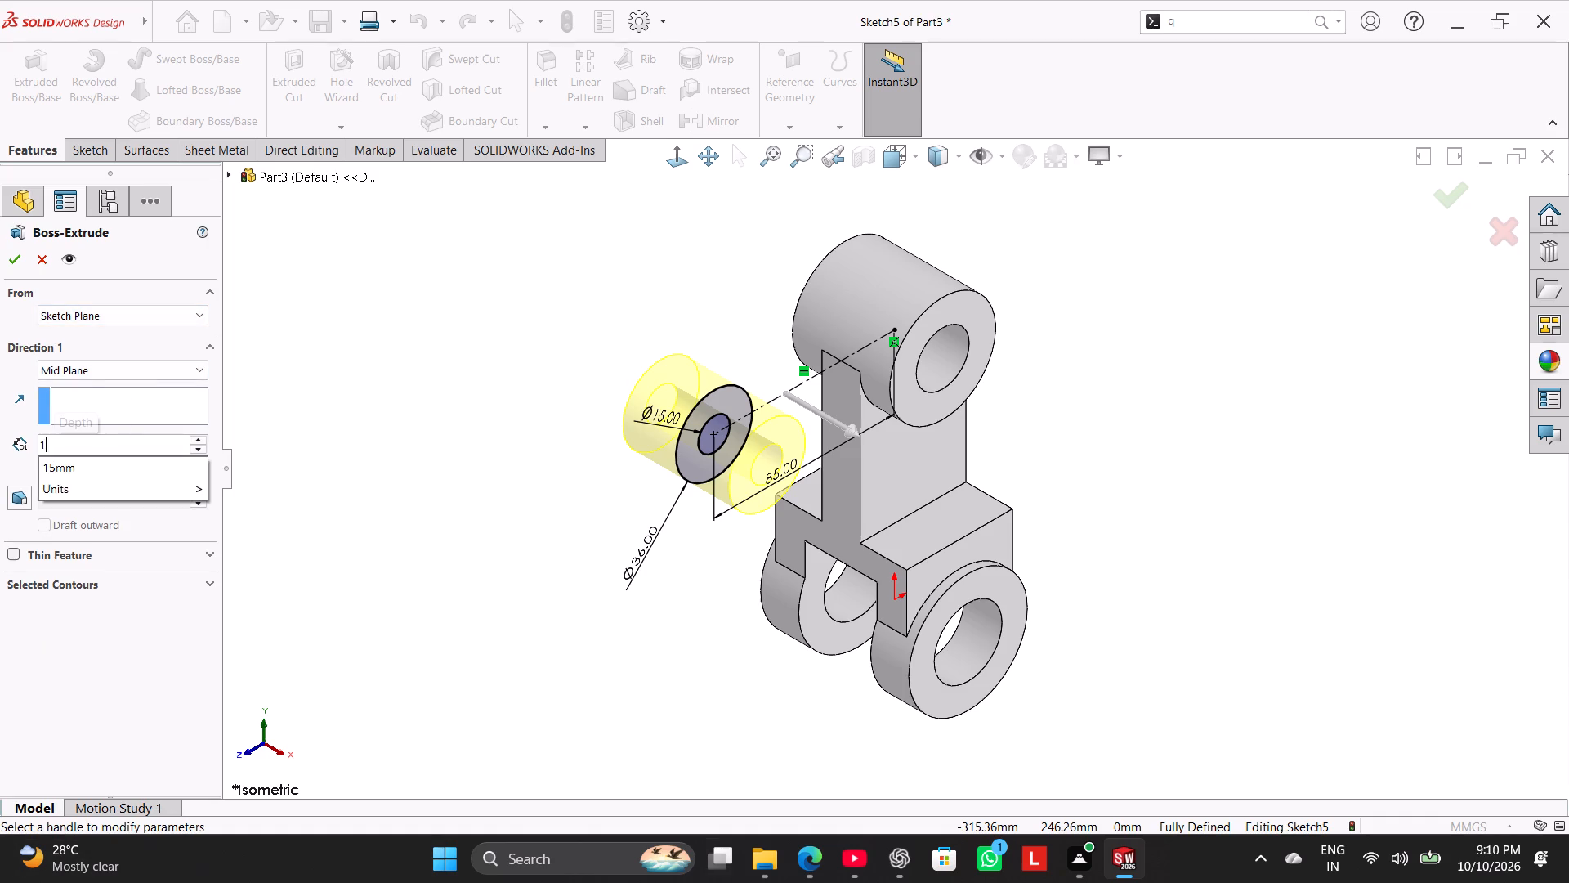
{"action": "type", "text": "8+15+15+"}
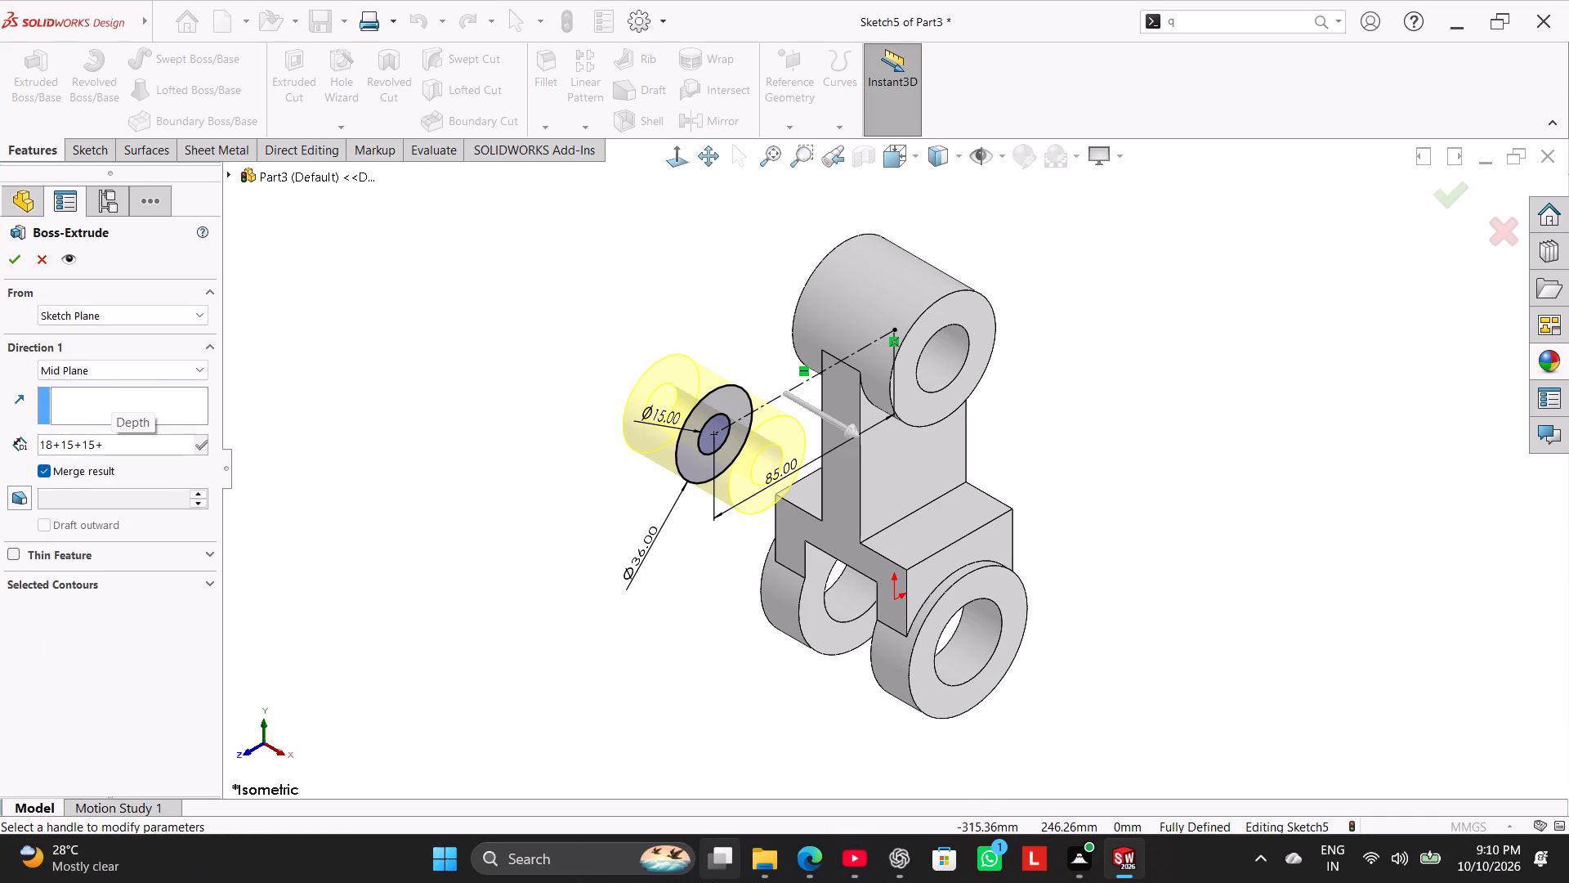
{"action": "key", "text": "BackSpace"}
{"action": "key", "text": "Return"}
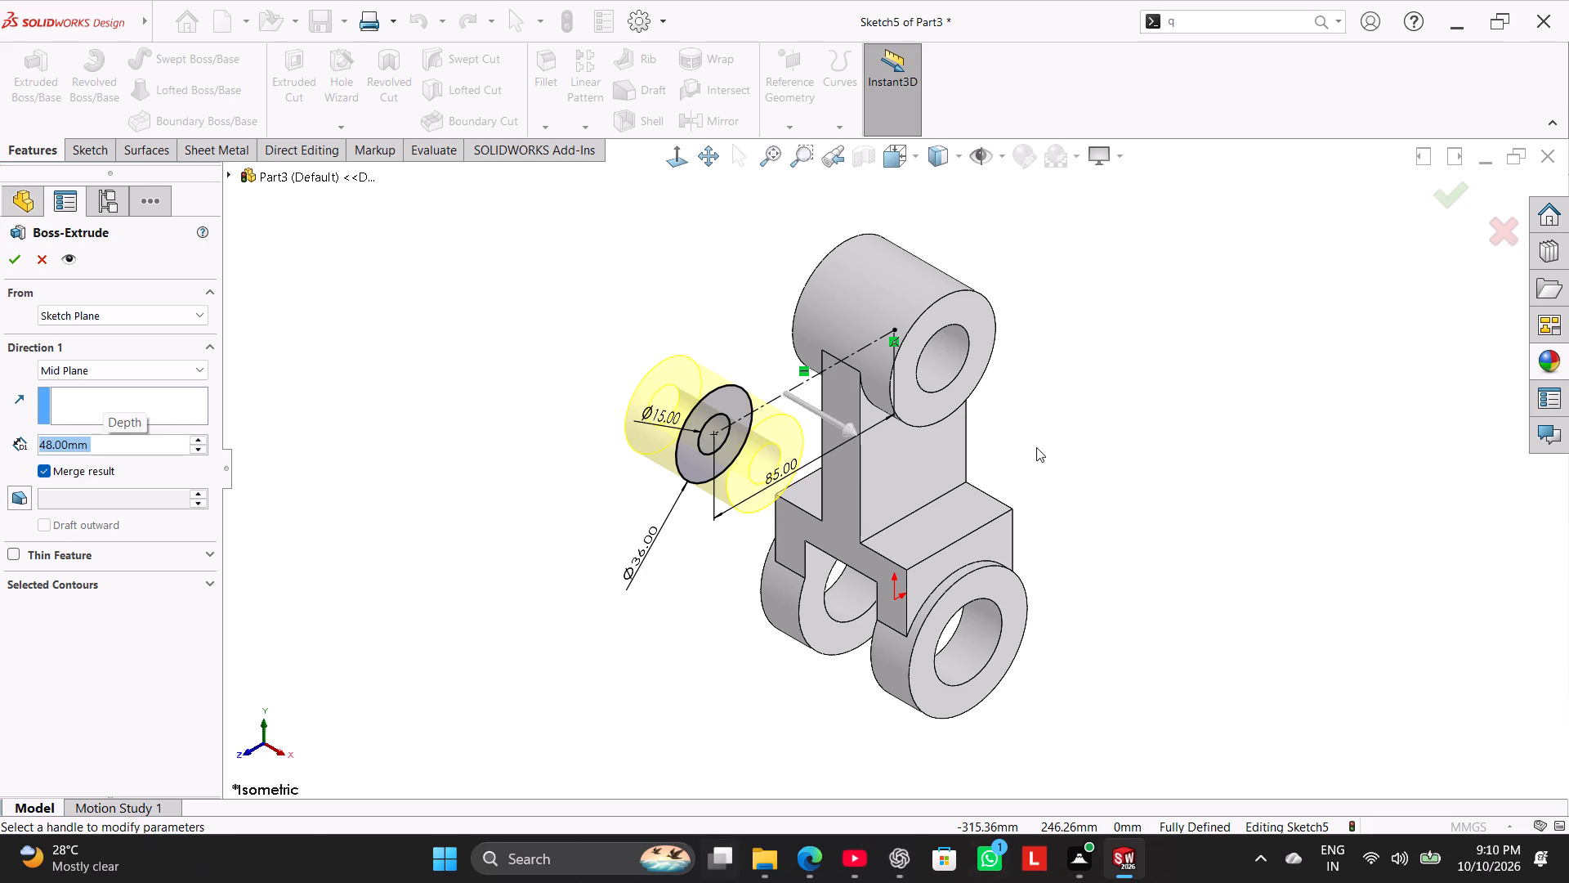
{"action": "left_click", "coordinate": [5, 259]}
{"action": "left_click", "coordinate": [288, 382]}
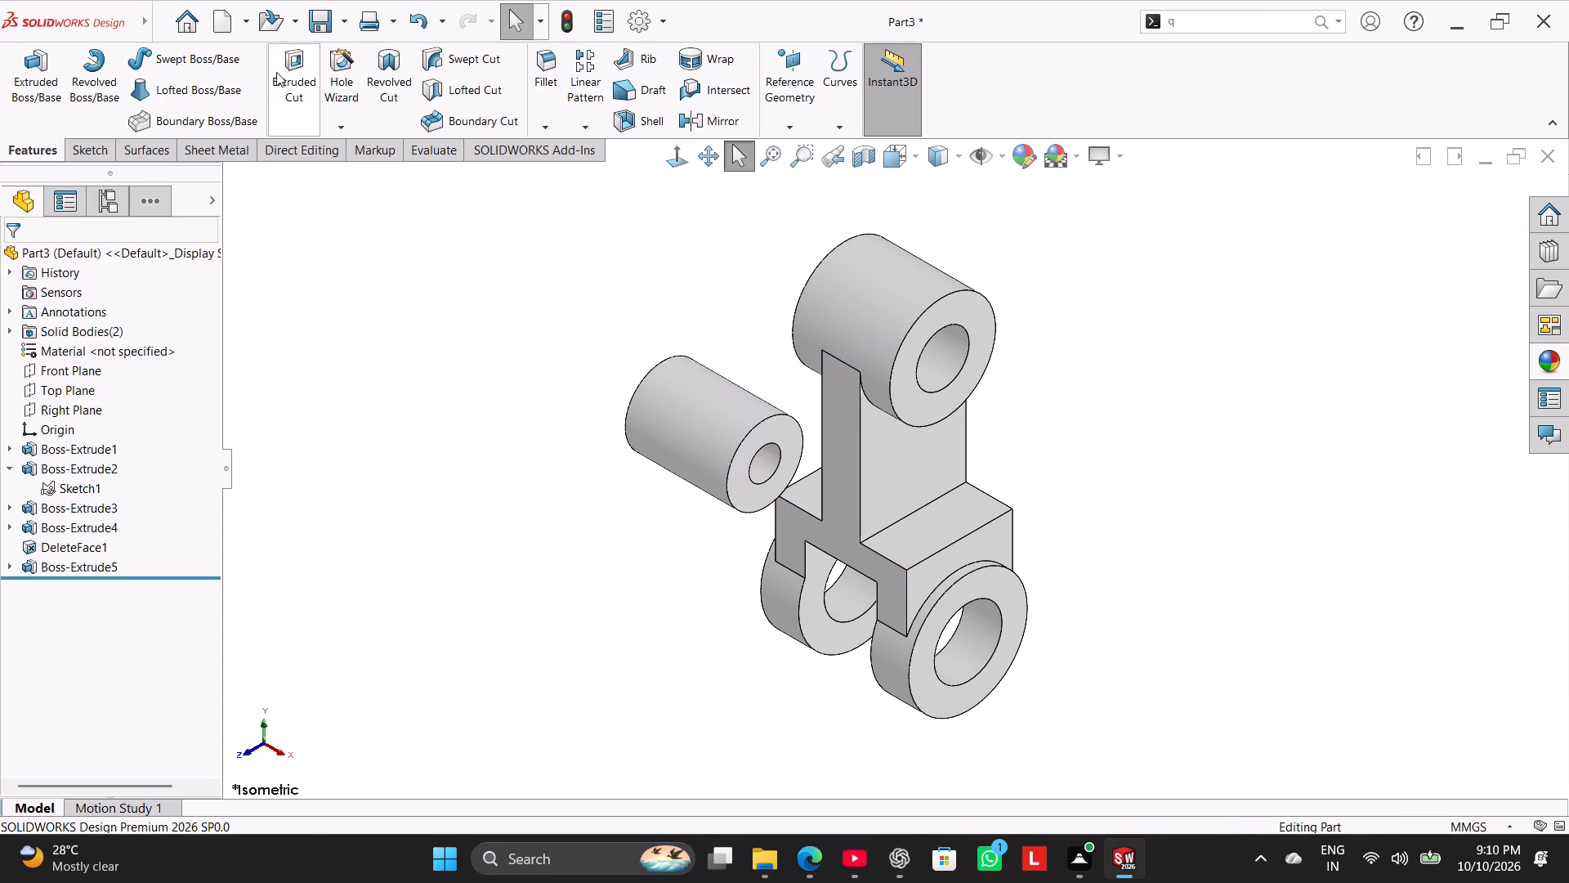
Cut the side boss with its own circle sketch, mid-plane to a depth of 18 mm, keeping all resulting bodies.
{"action": "left_click", "coordinate": [280, 67]}
{"action": "left_click", "coordinate": [235, 177]}
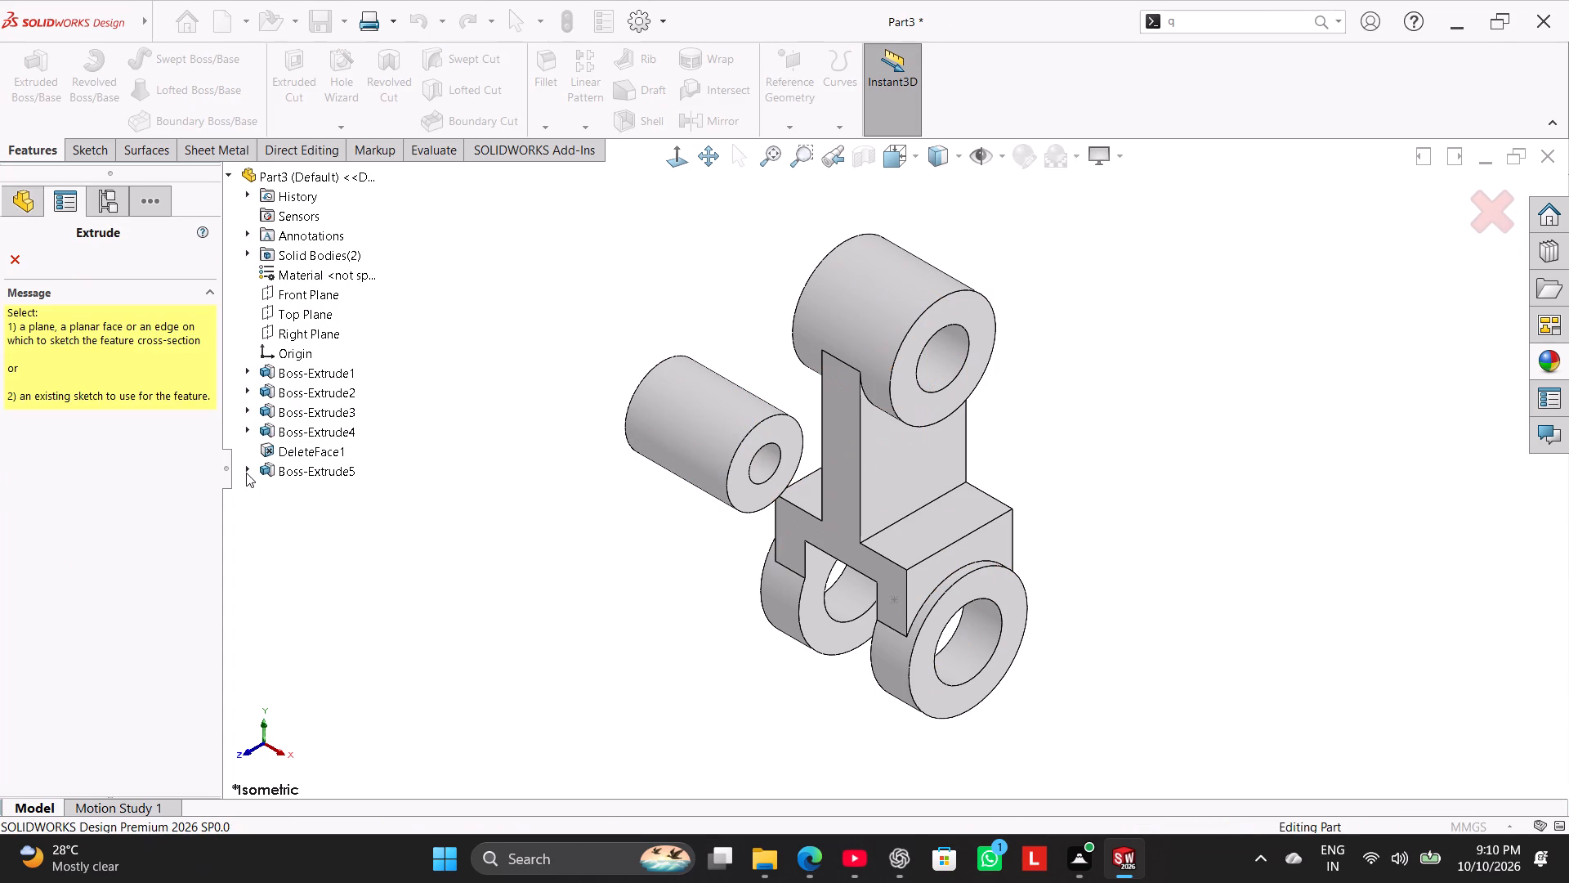
{"action": "left_click", "coordinate": [246, 473]}
{"action": "left_click", "coordinate": [295, 483]}
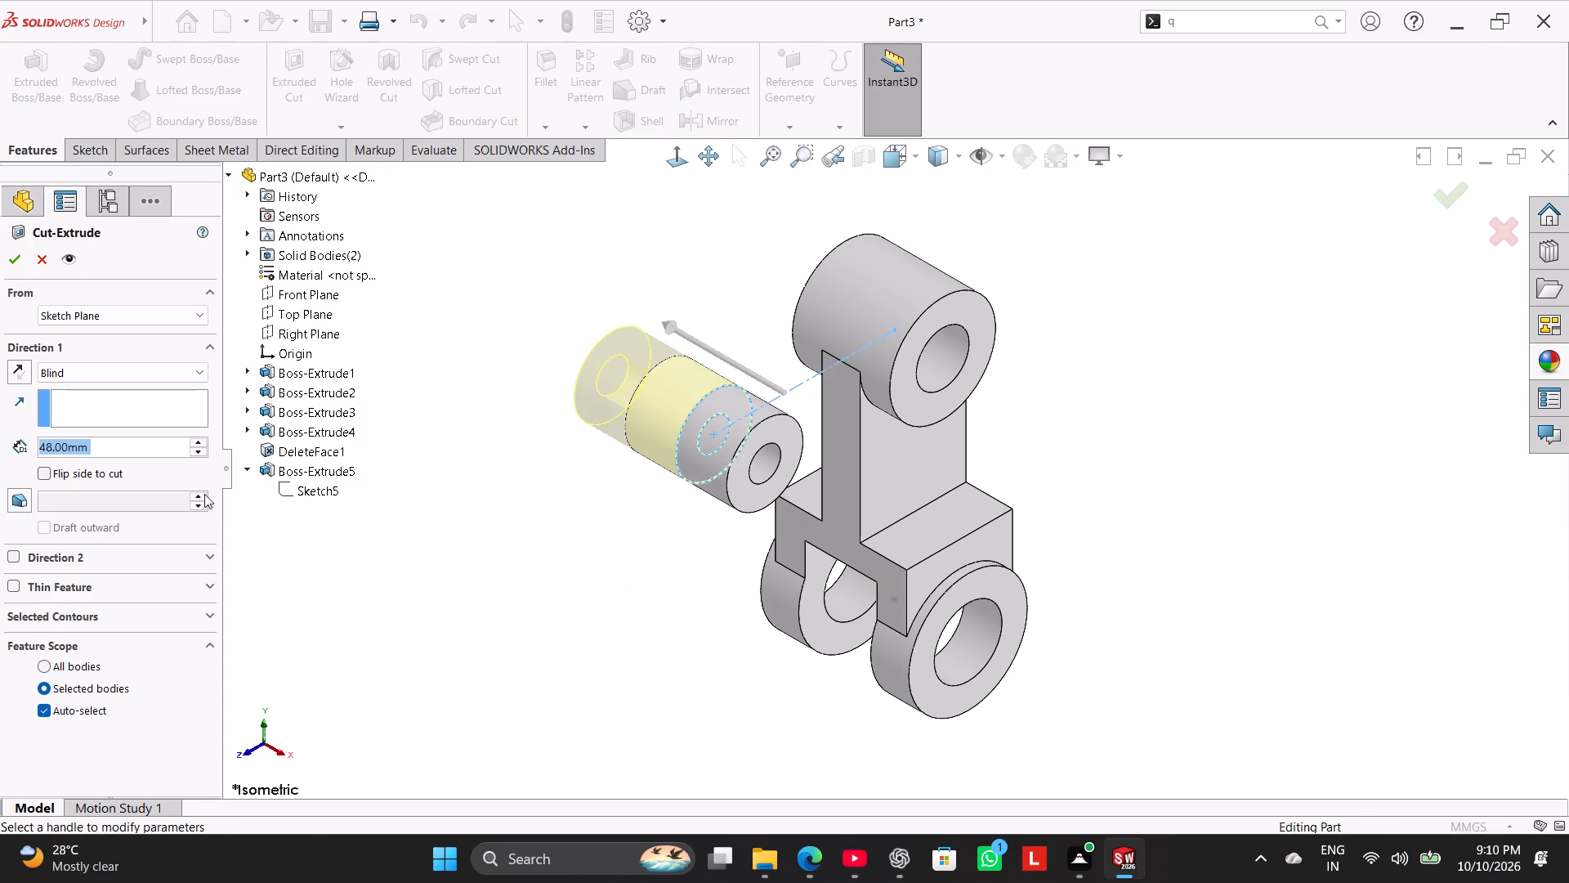
{"action": "left_click", "coordinate": [107, 374]}
{"action": "left_click", "coordinate": [132, 501]}
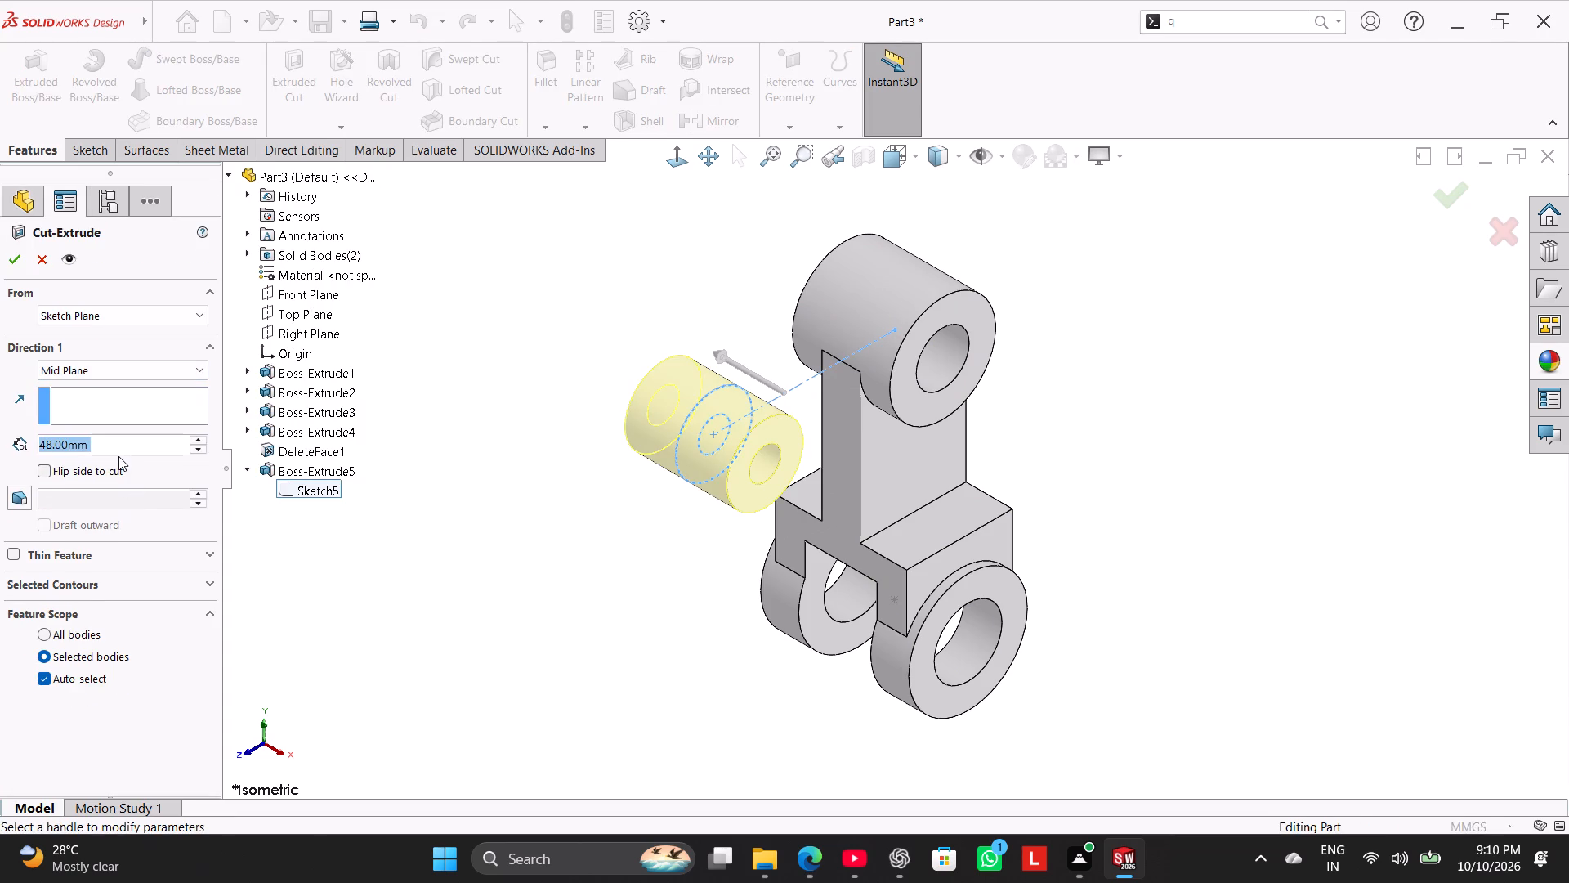
{"action": "type", "text": "18"}
{"action": "key", "text": "Return"}
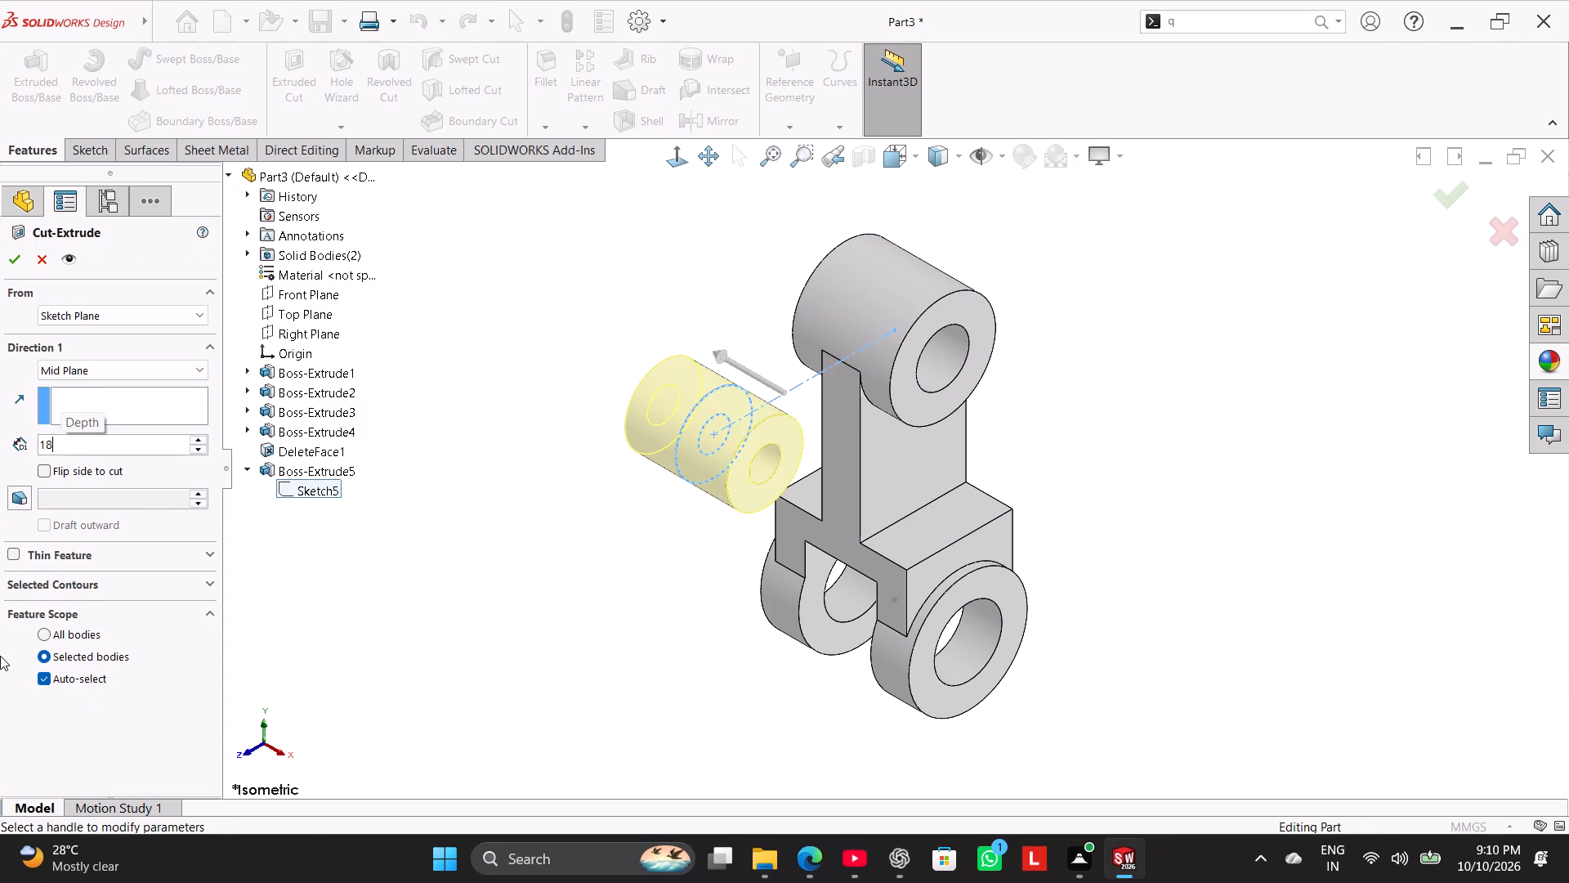
{"action": "left_click", "coordinate": [8, 258]}
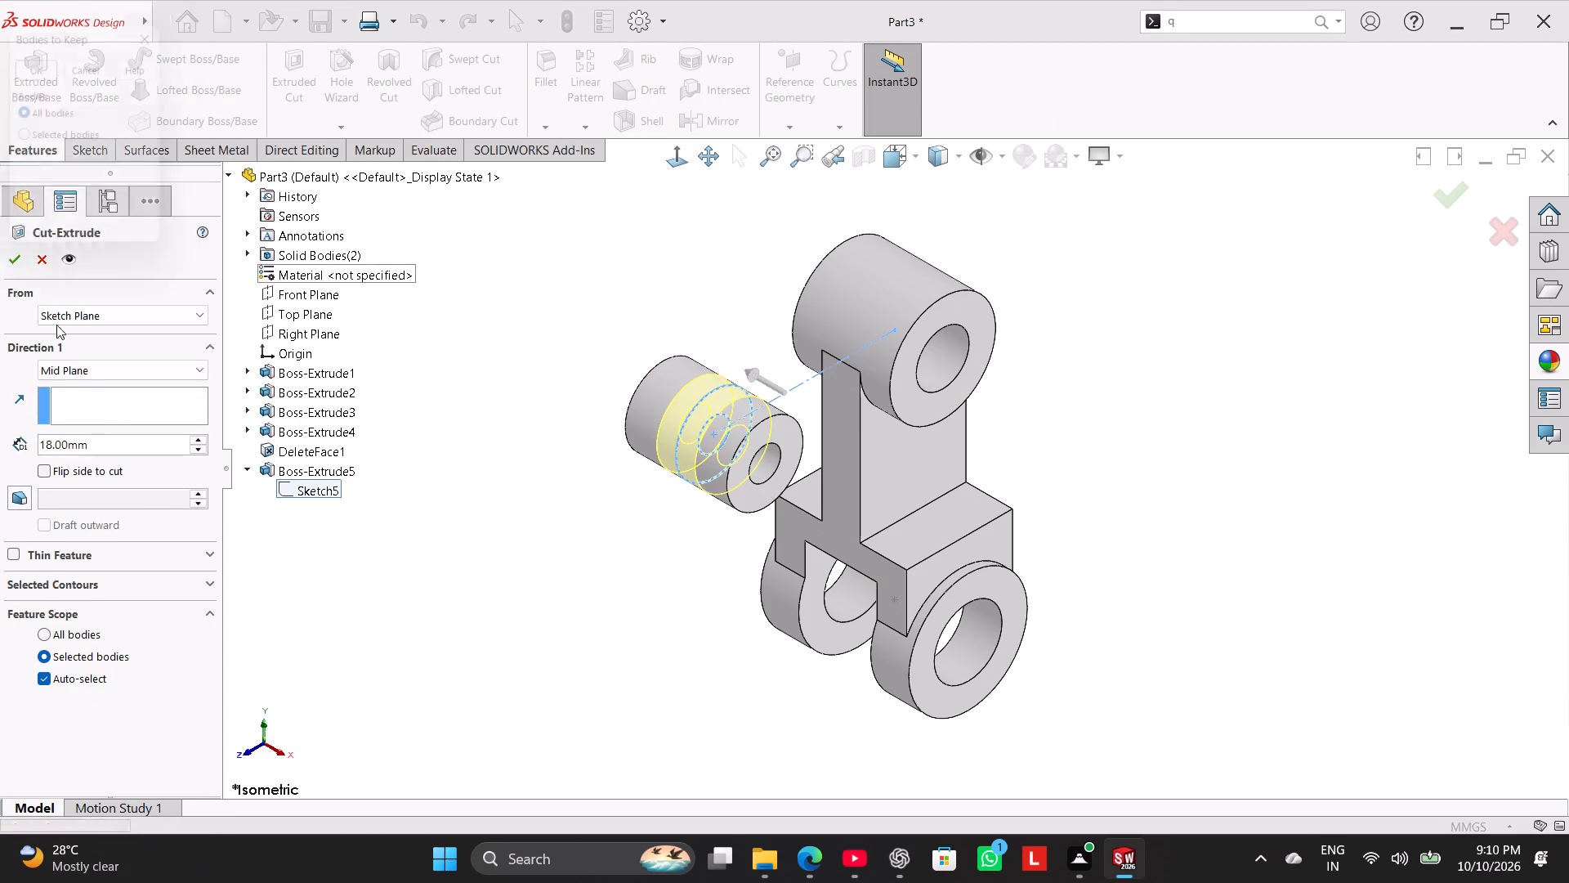
{"action": "left_click", "coordinate": [94, 56]}
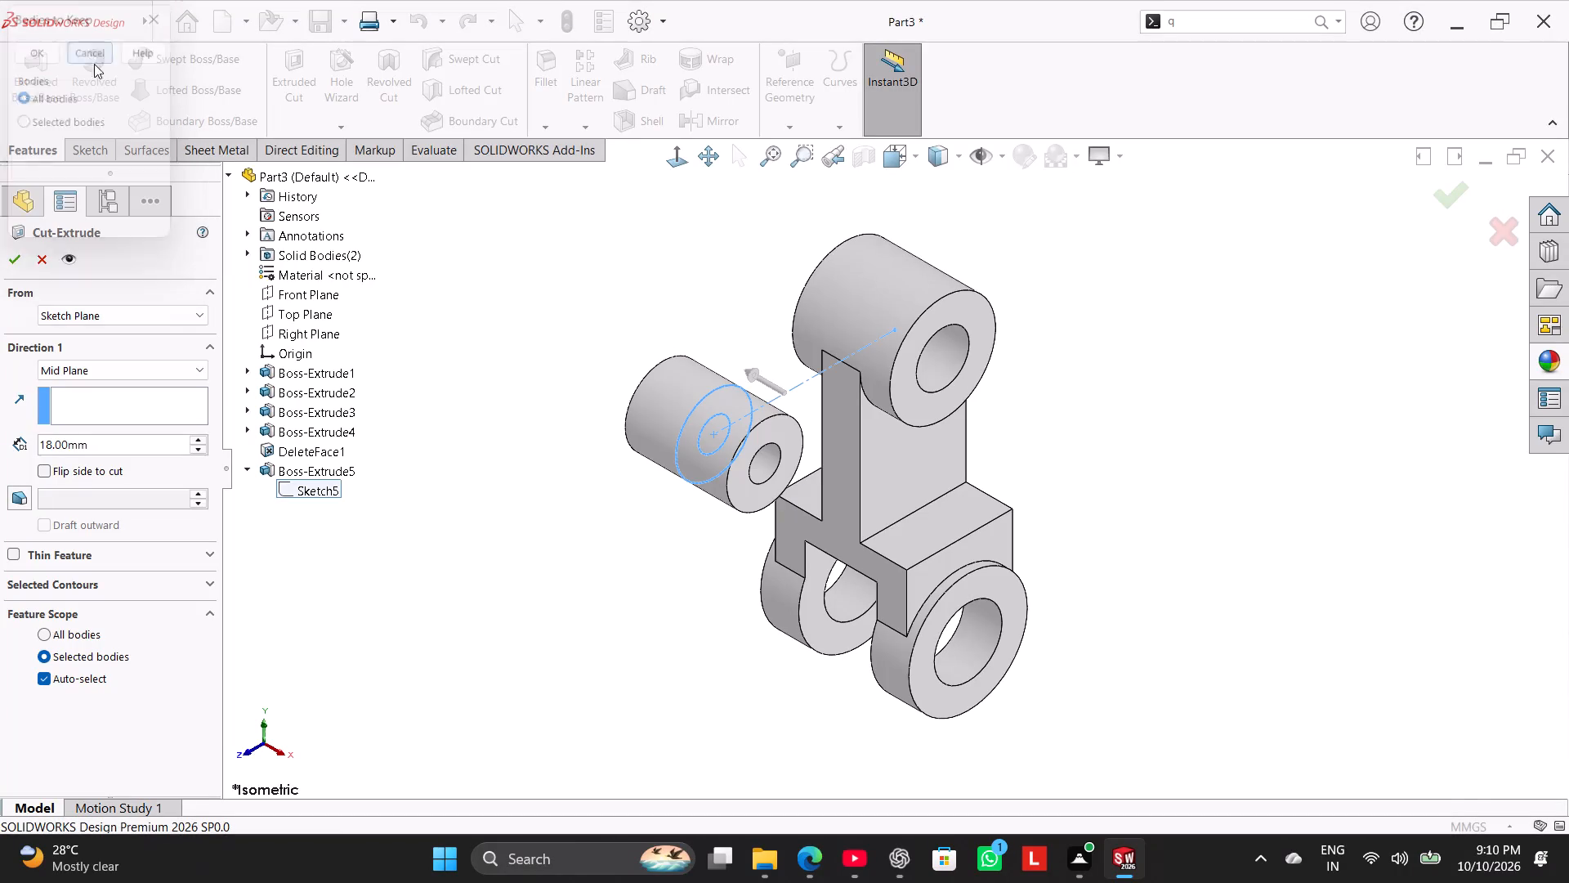
{"action": "left_click", "coordinate": [20, 249]}
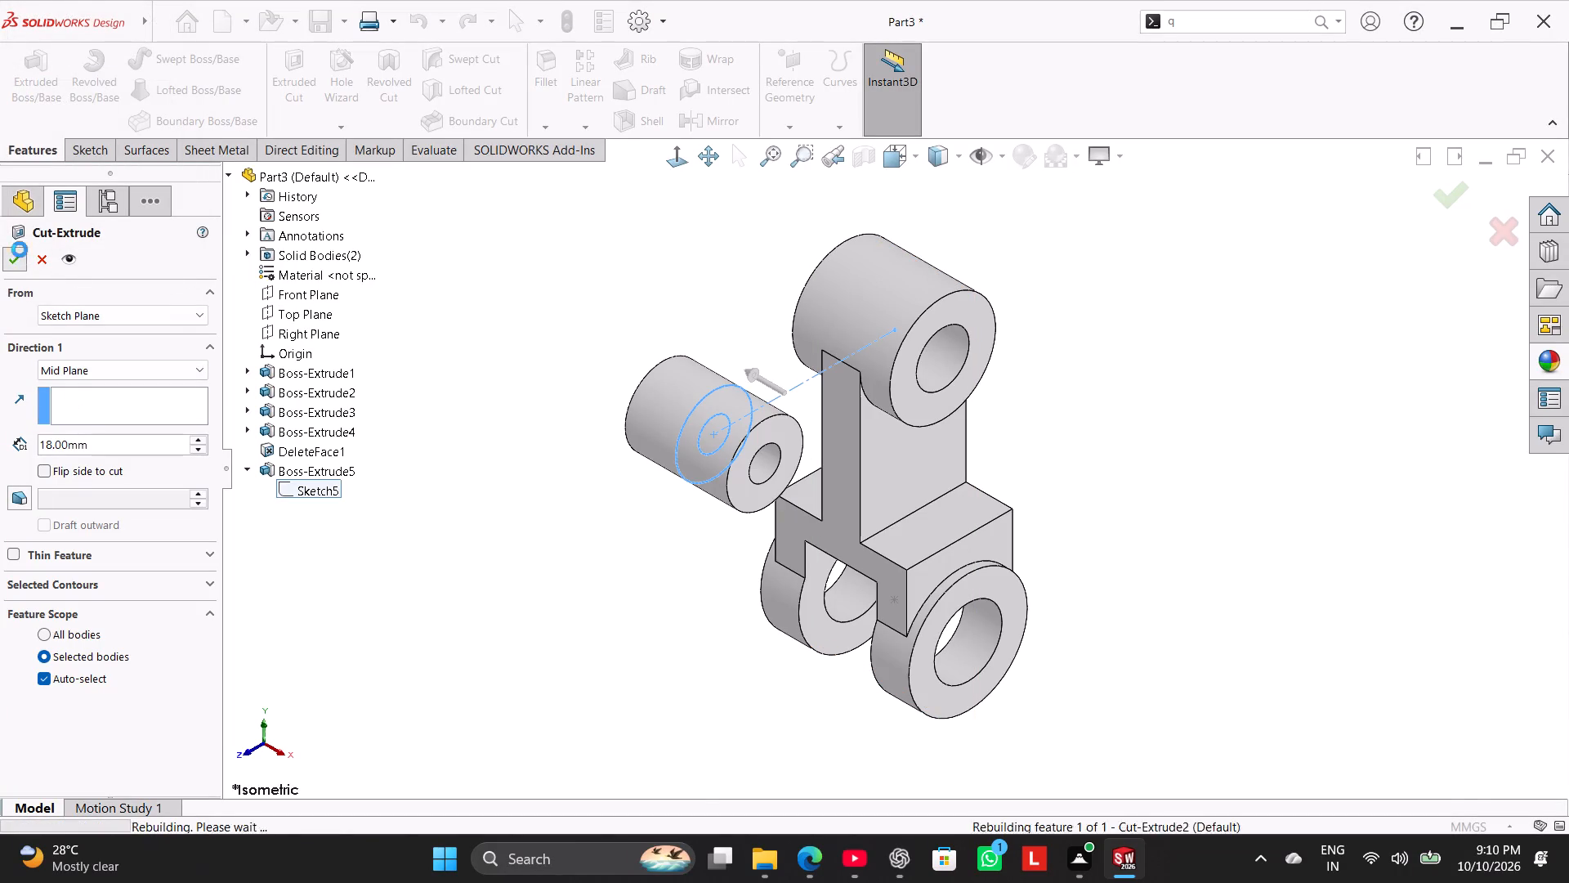
{"action": "left_click", "coordinate": [39, 53]}
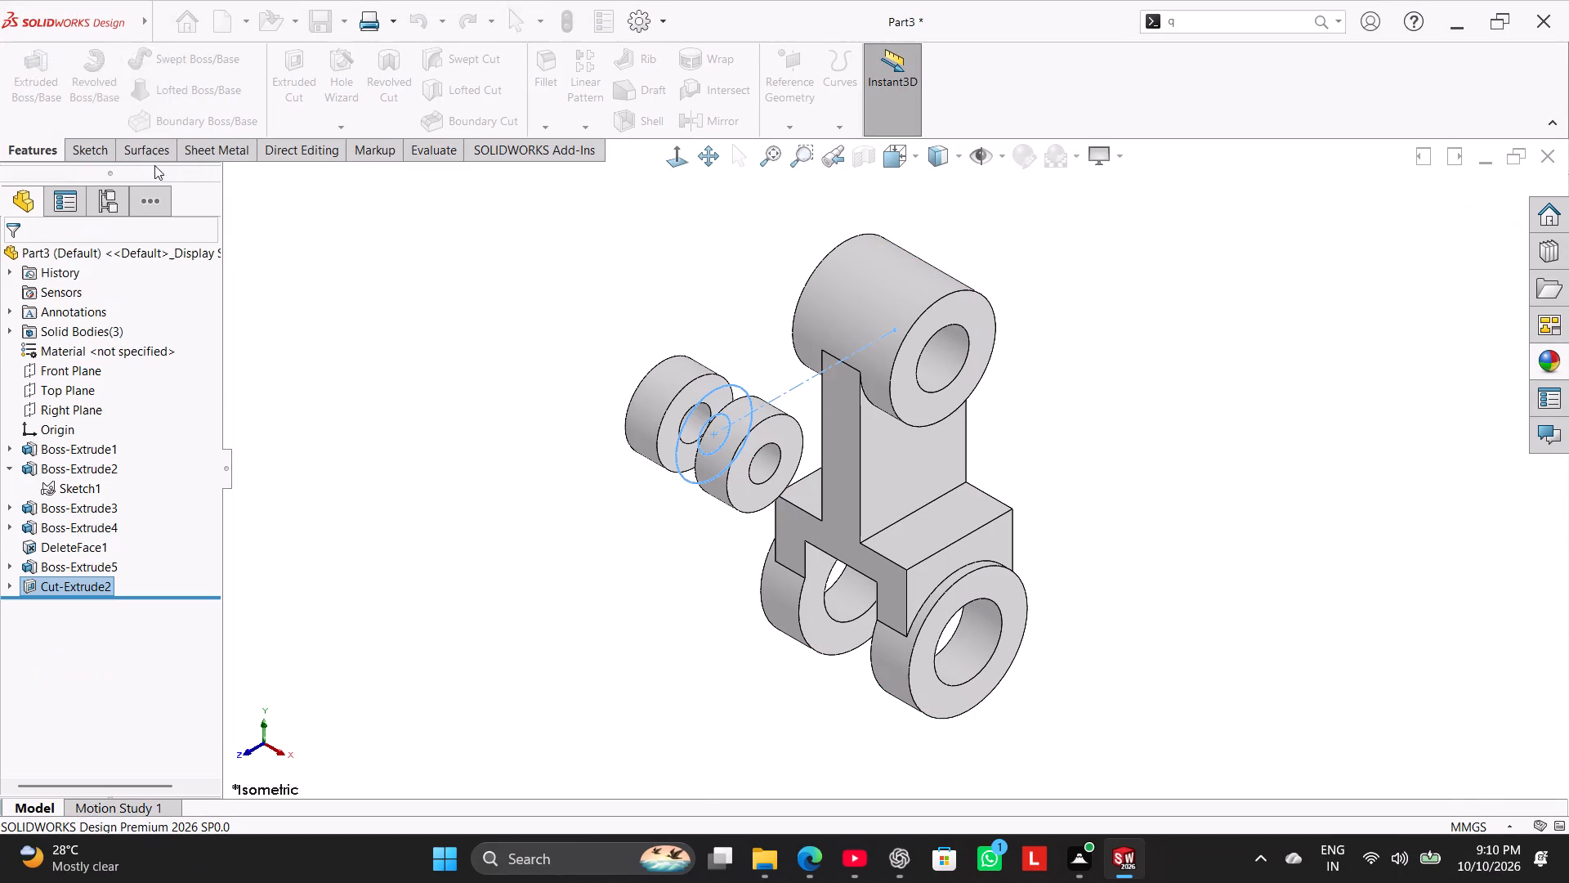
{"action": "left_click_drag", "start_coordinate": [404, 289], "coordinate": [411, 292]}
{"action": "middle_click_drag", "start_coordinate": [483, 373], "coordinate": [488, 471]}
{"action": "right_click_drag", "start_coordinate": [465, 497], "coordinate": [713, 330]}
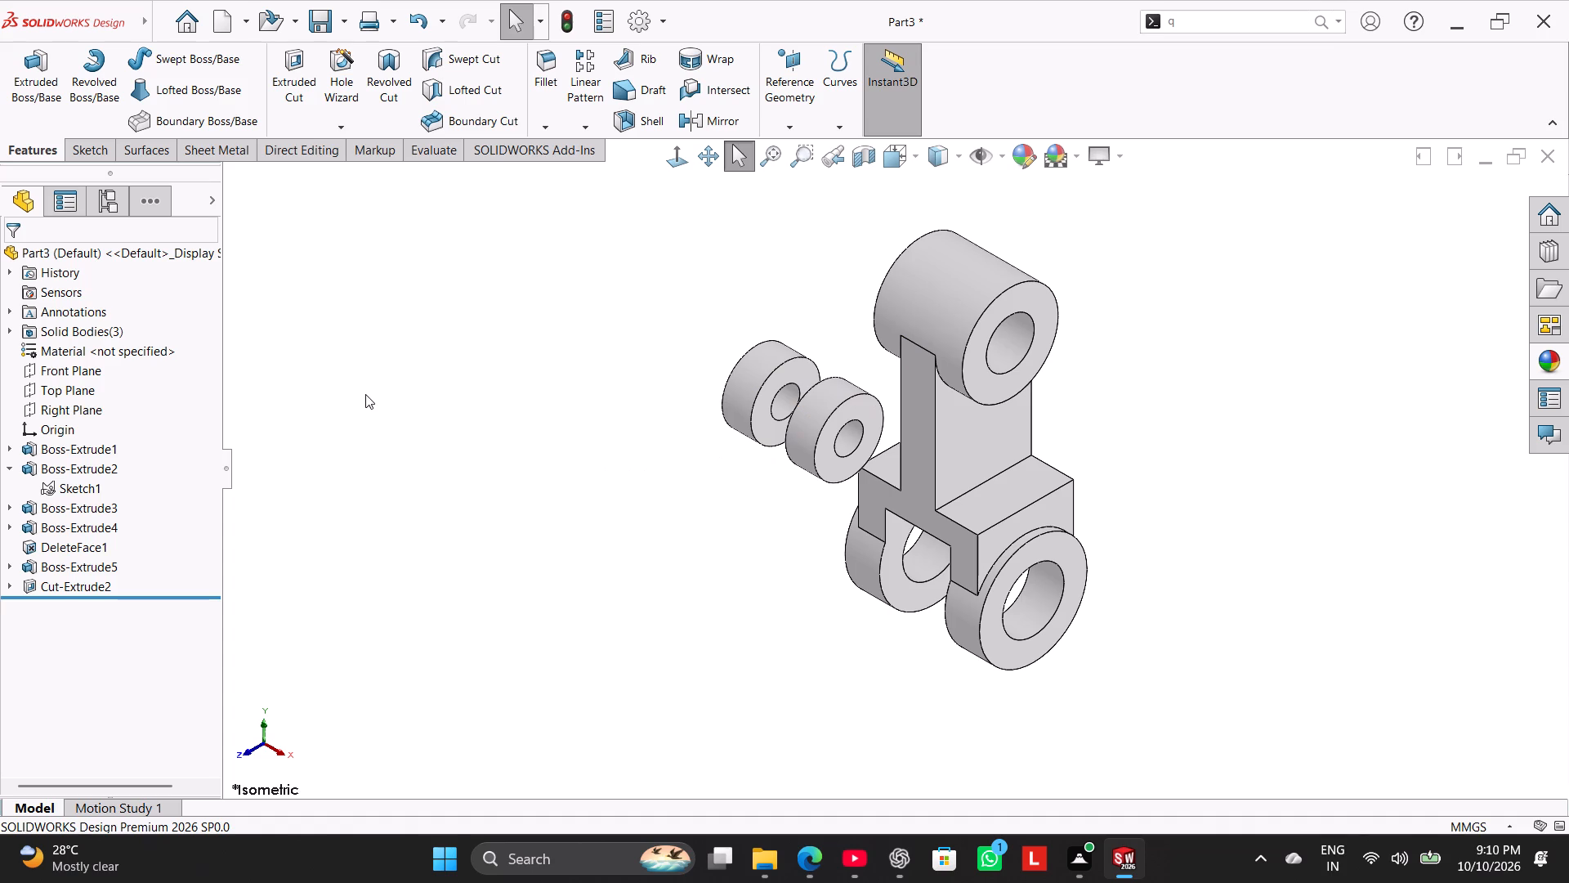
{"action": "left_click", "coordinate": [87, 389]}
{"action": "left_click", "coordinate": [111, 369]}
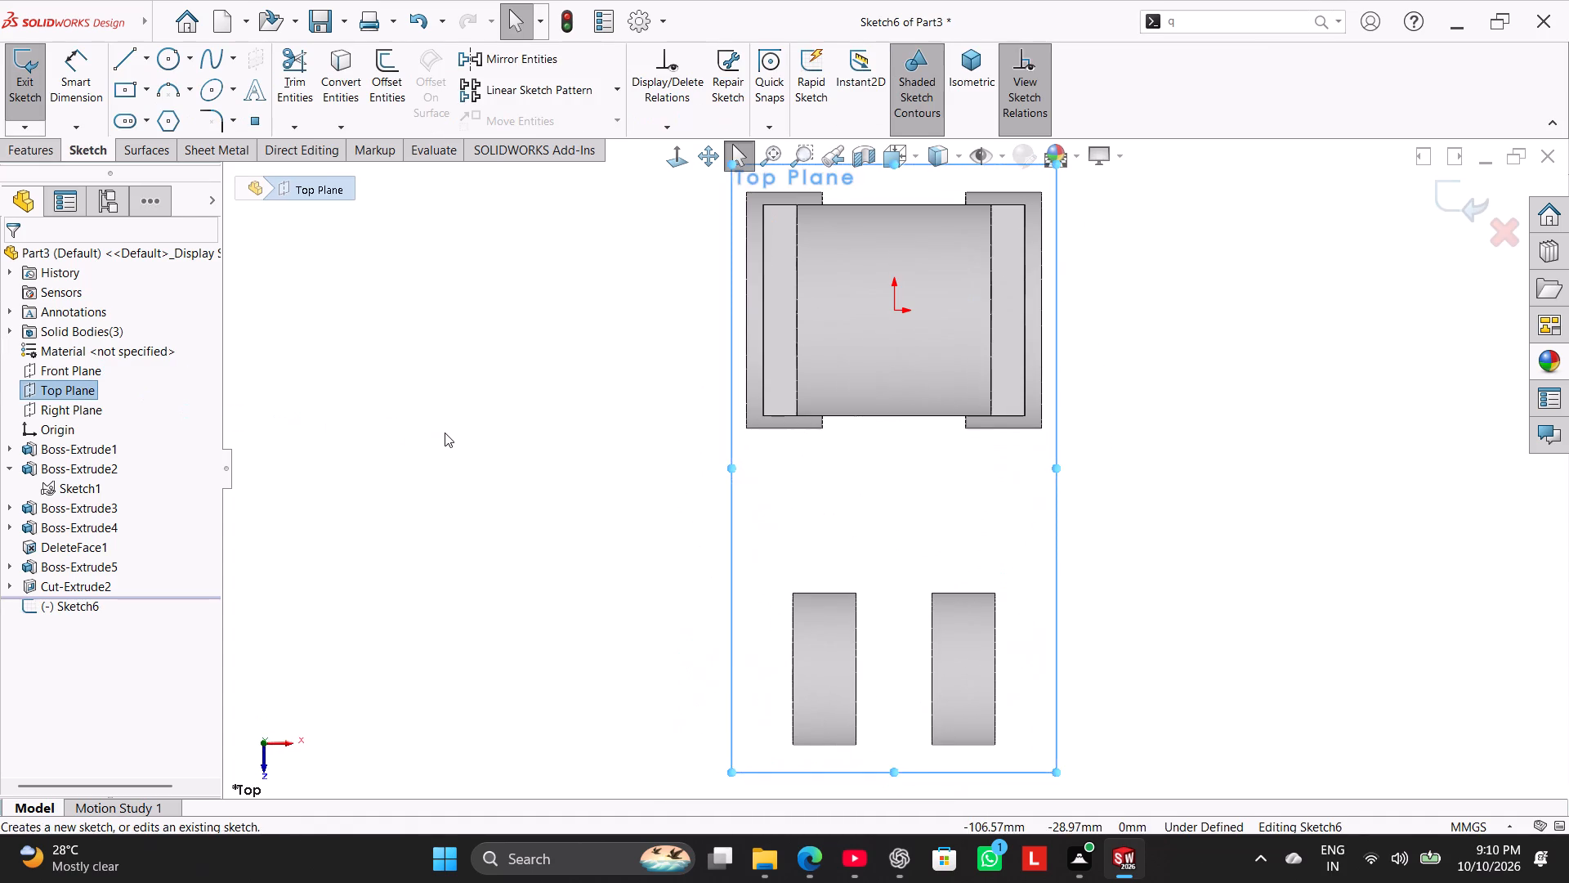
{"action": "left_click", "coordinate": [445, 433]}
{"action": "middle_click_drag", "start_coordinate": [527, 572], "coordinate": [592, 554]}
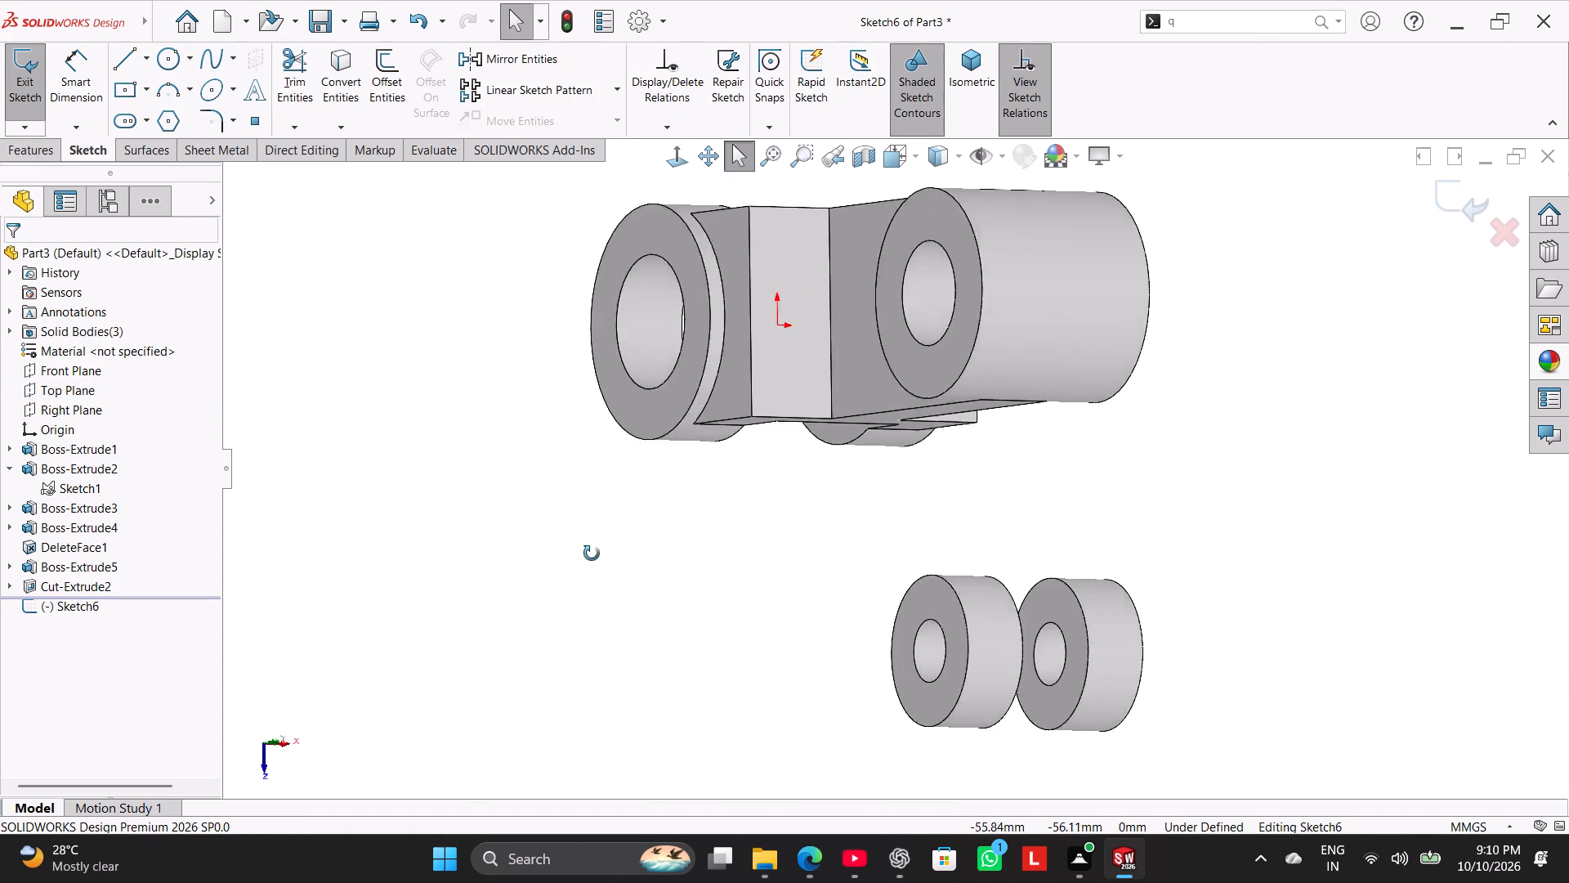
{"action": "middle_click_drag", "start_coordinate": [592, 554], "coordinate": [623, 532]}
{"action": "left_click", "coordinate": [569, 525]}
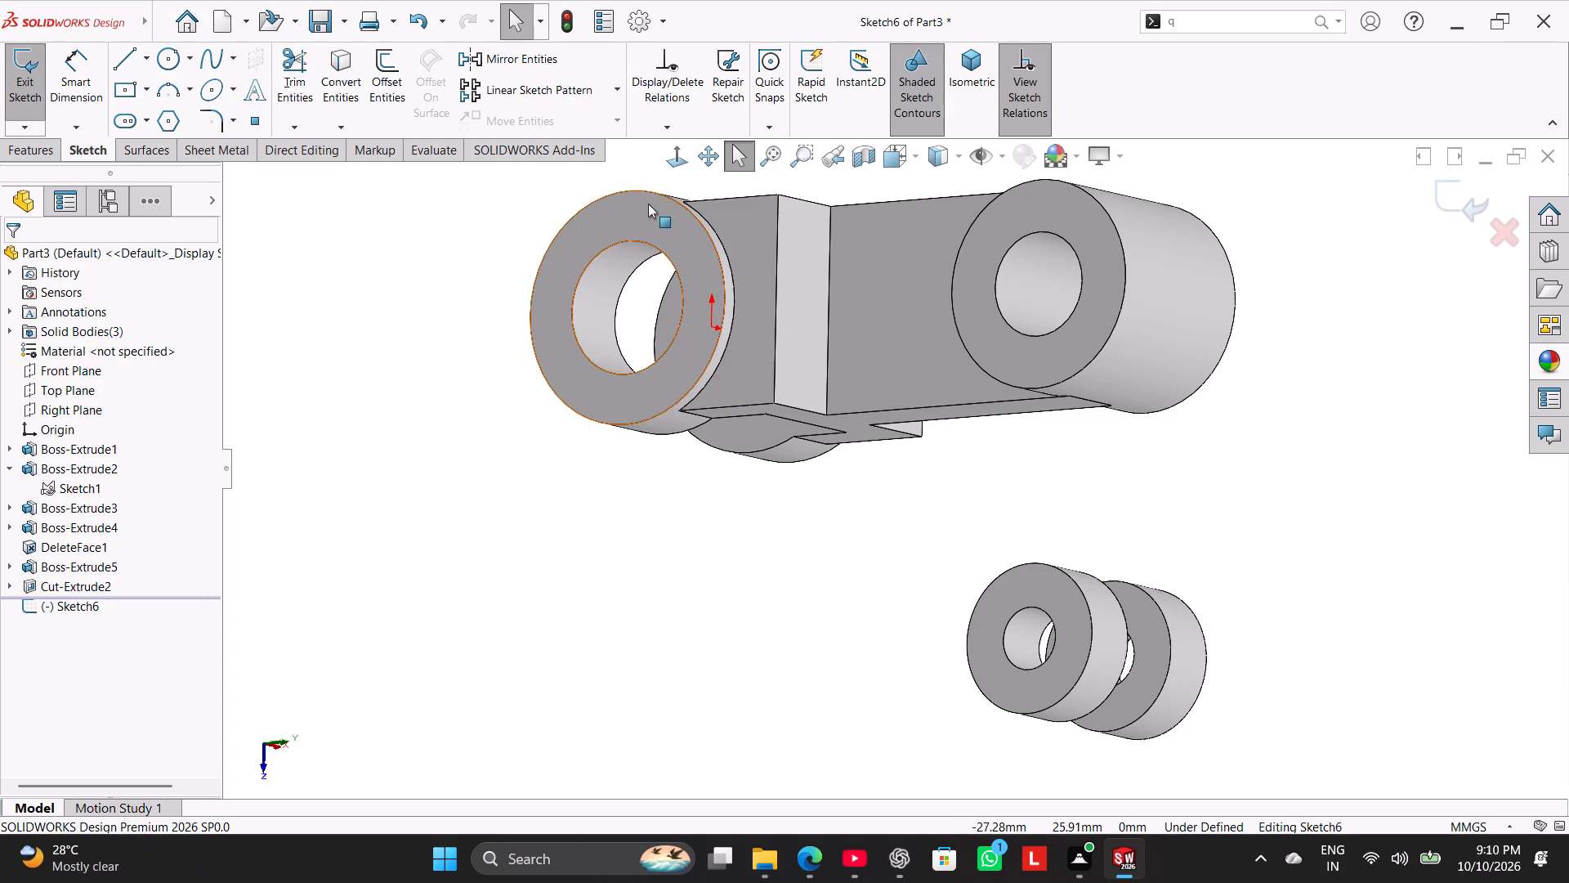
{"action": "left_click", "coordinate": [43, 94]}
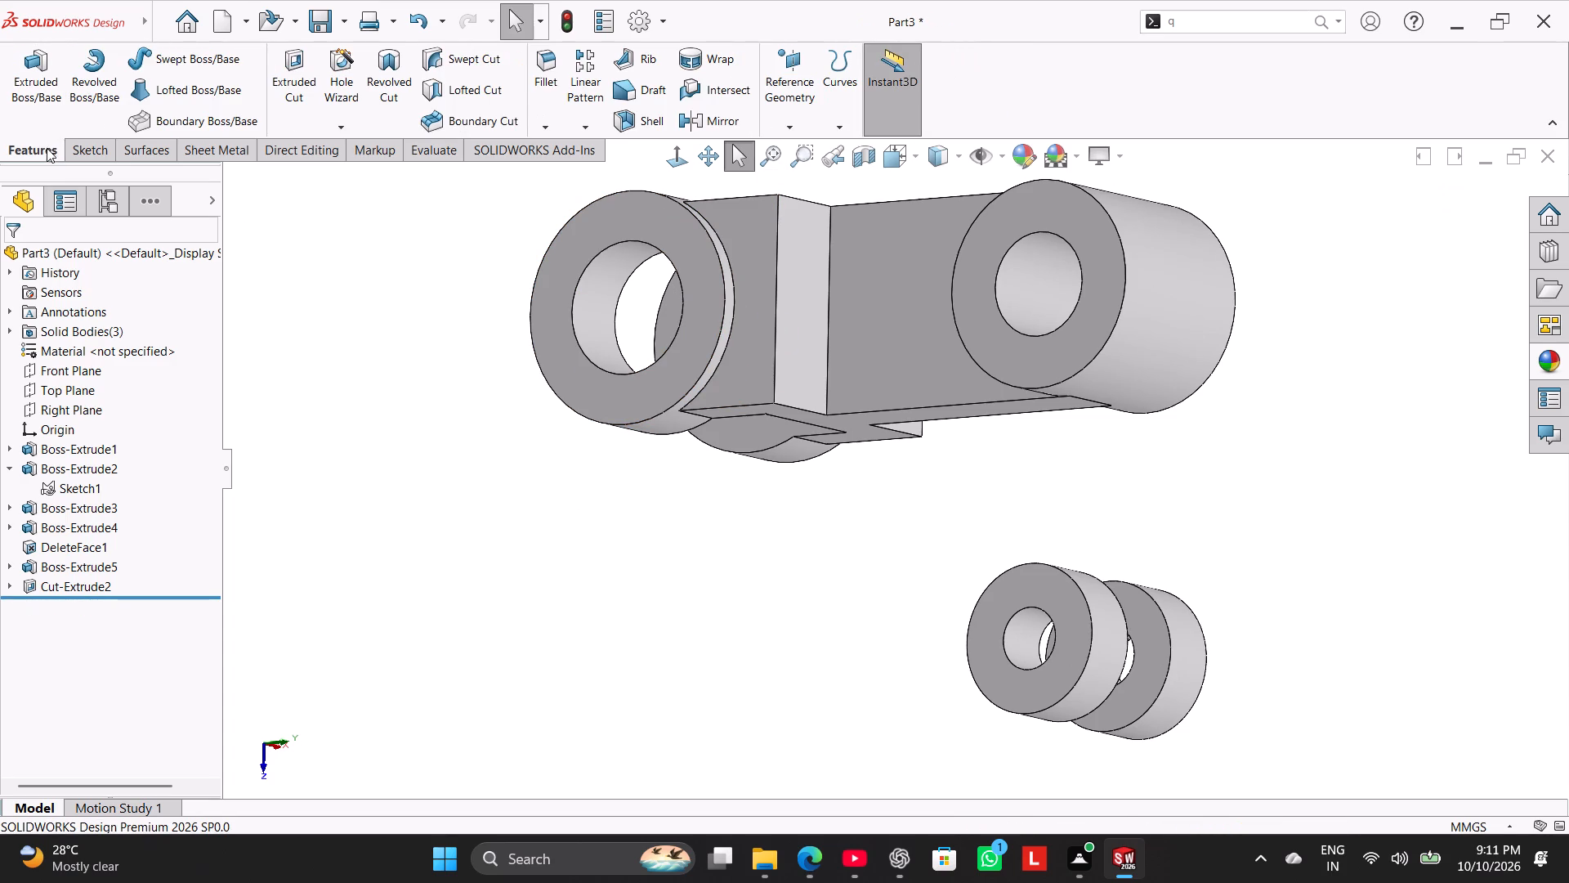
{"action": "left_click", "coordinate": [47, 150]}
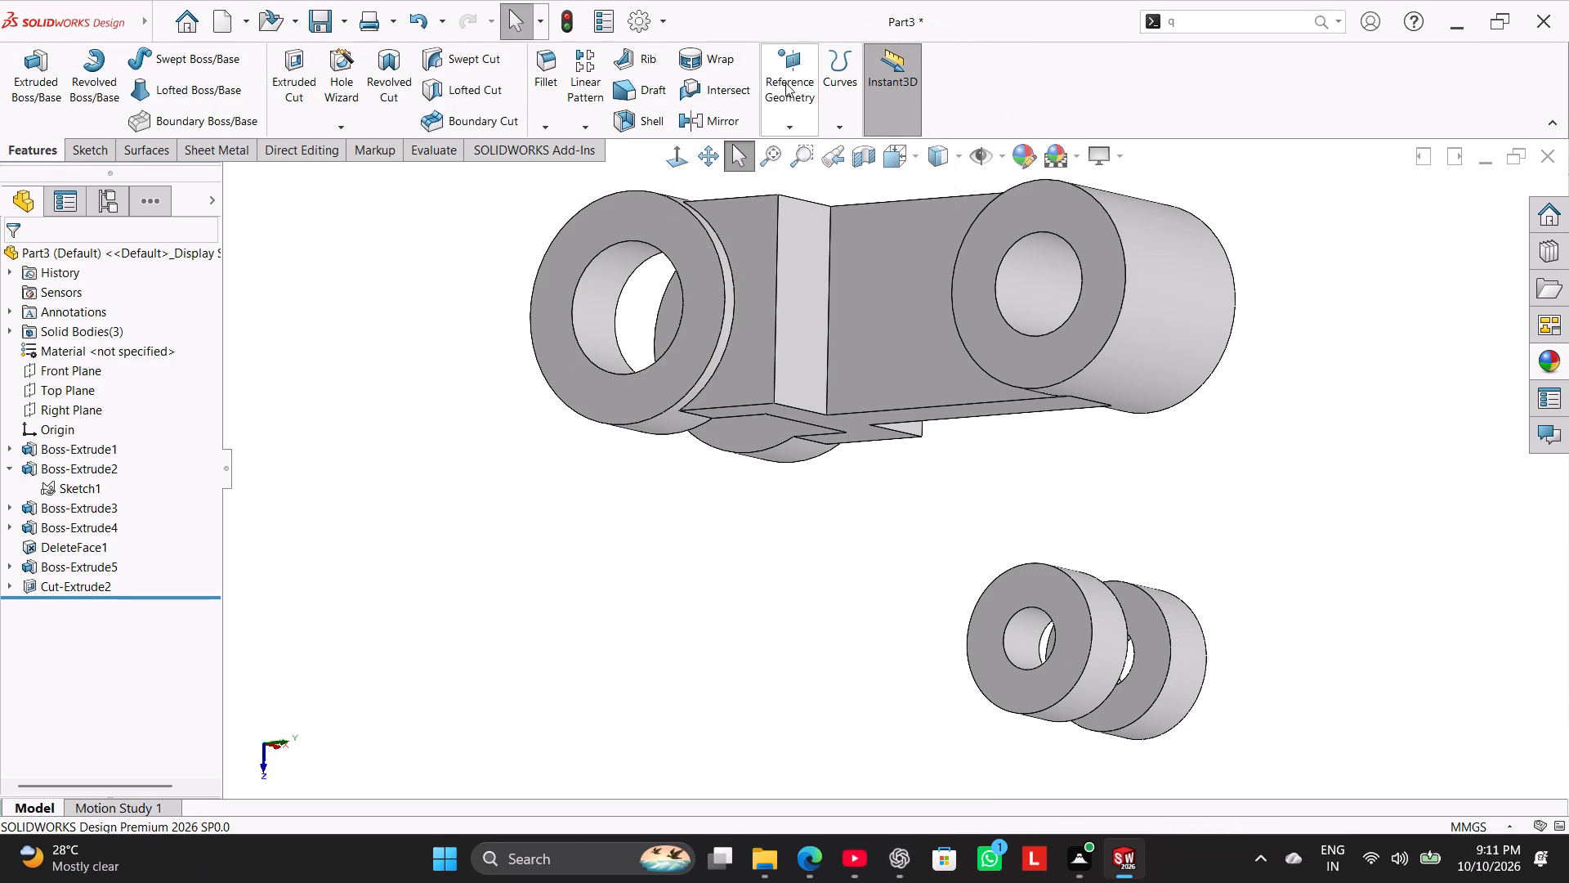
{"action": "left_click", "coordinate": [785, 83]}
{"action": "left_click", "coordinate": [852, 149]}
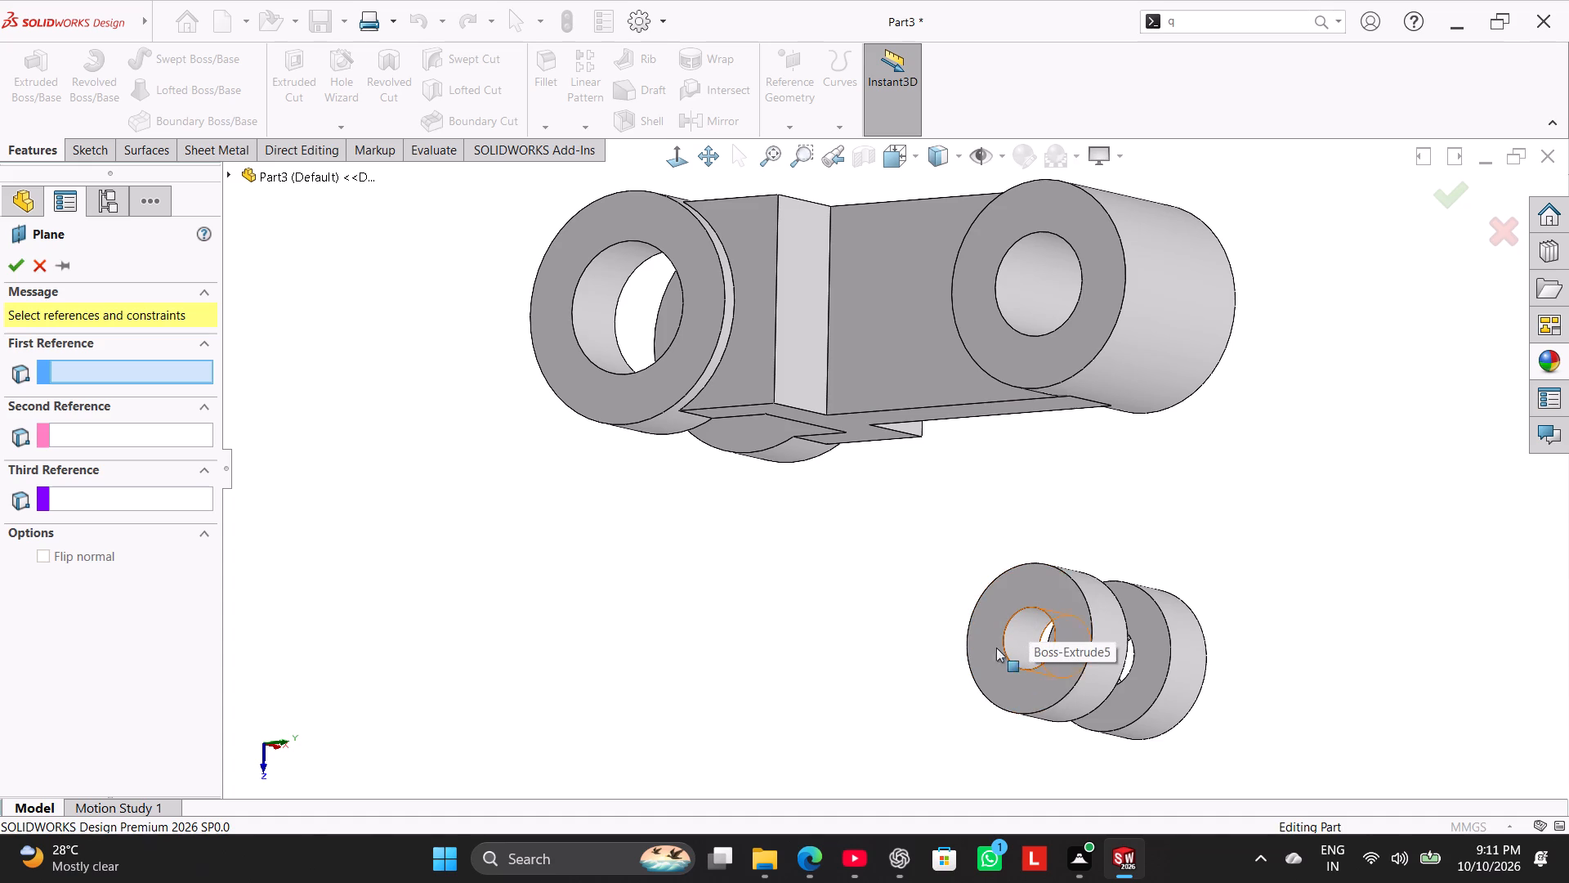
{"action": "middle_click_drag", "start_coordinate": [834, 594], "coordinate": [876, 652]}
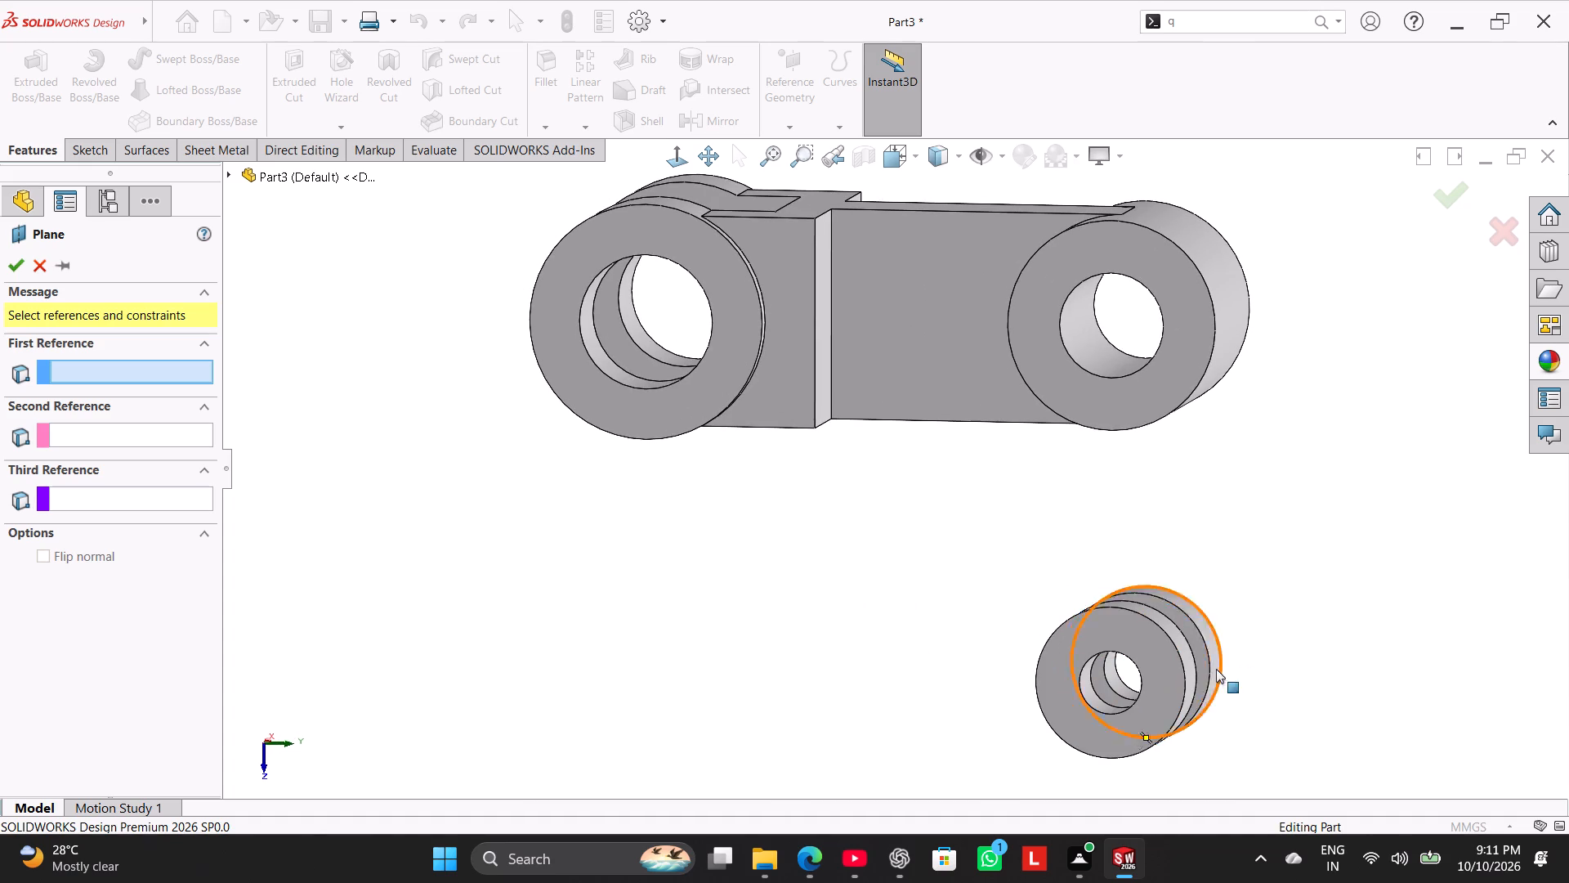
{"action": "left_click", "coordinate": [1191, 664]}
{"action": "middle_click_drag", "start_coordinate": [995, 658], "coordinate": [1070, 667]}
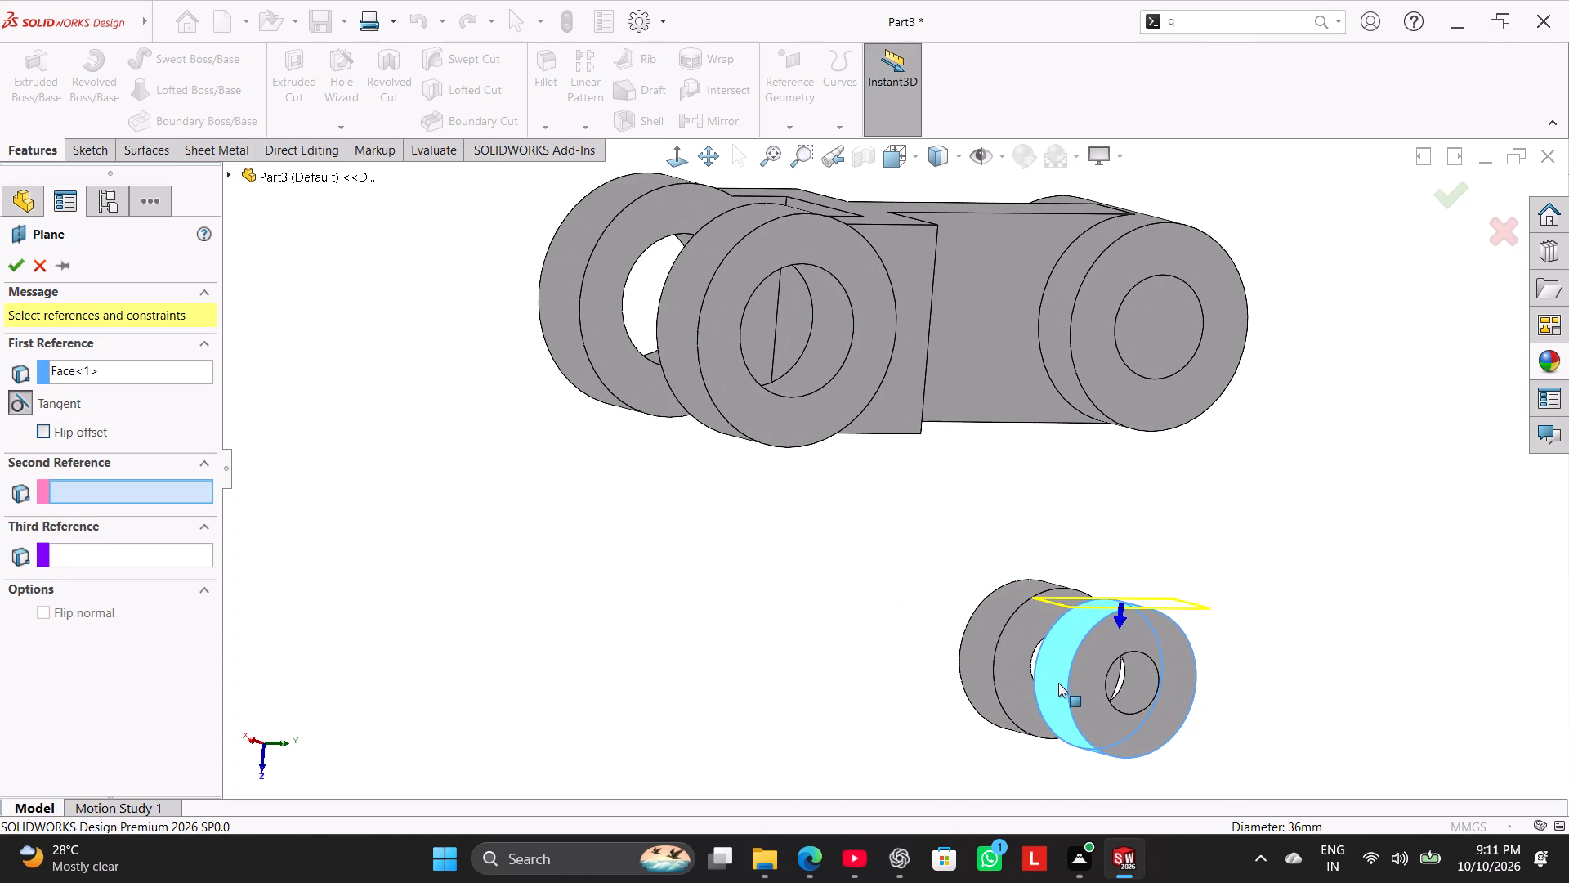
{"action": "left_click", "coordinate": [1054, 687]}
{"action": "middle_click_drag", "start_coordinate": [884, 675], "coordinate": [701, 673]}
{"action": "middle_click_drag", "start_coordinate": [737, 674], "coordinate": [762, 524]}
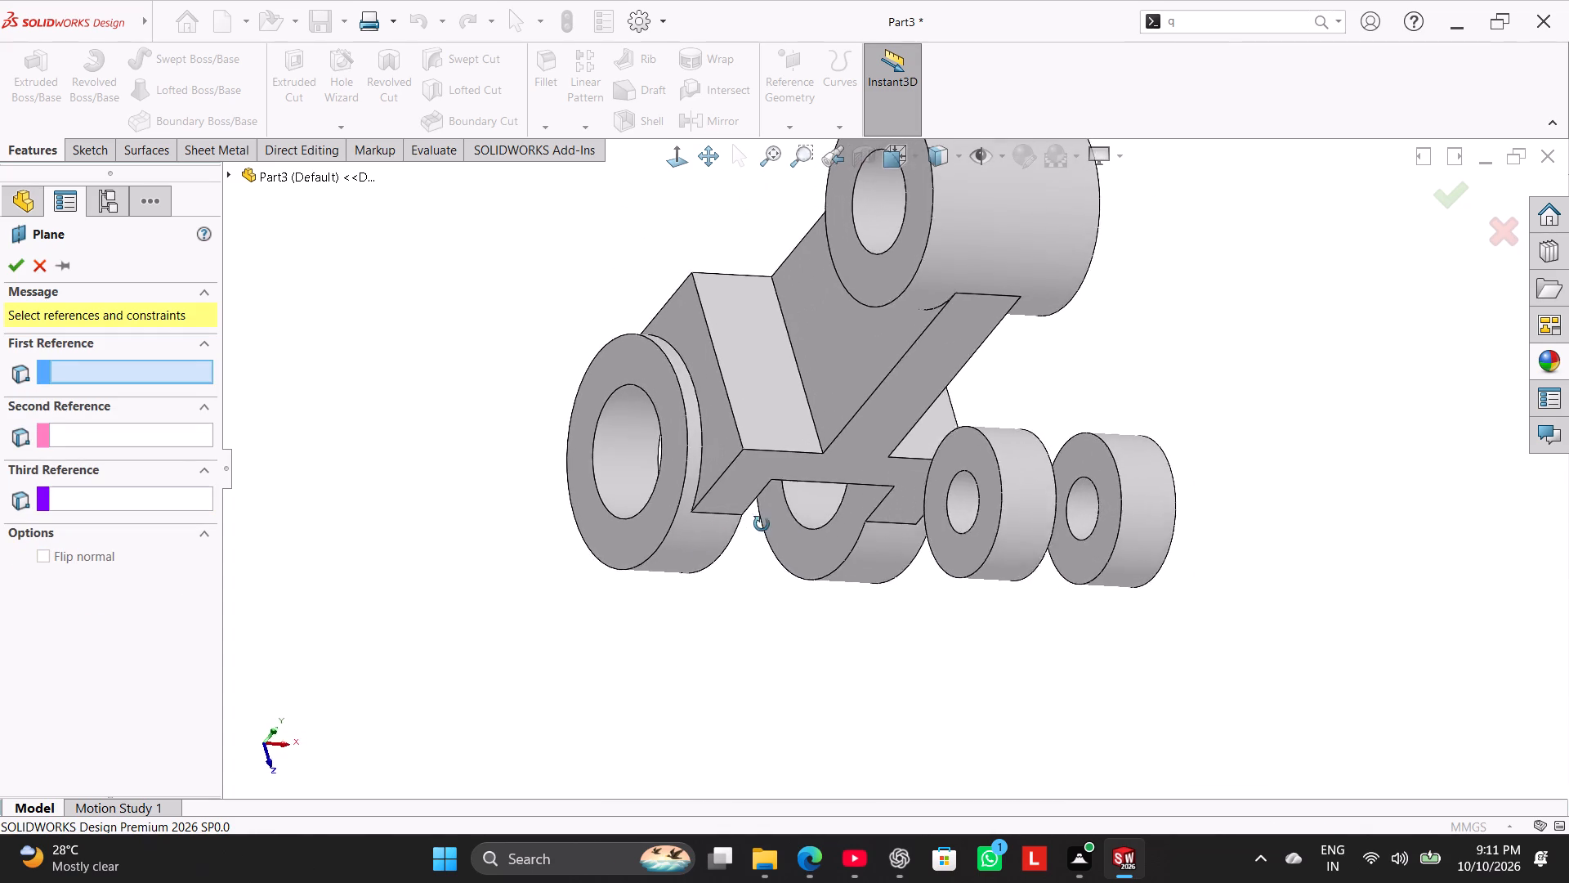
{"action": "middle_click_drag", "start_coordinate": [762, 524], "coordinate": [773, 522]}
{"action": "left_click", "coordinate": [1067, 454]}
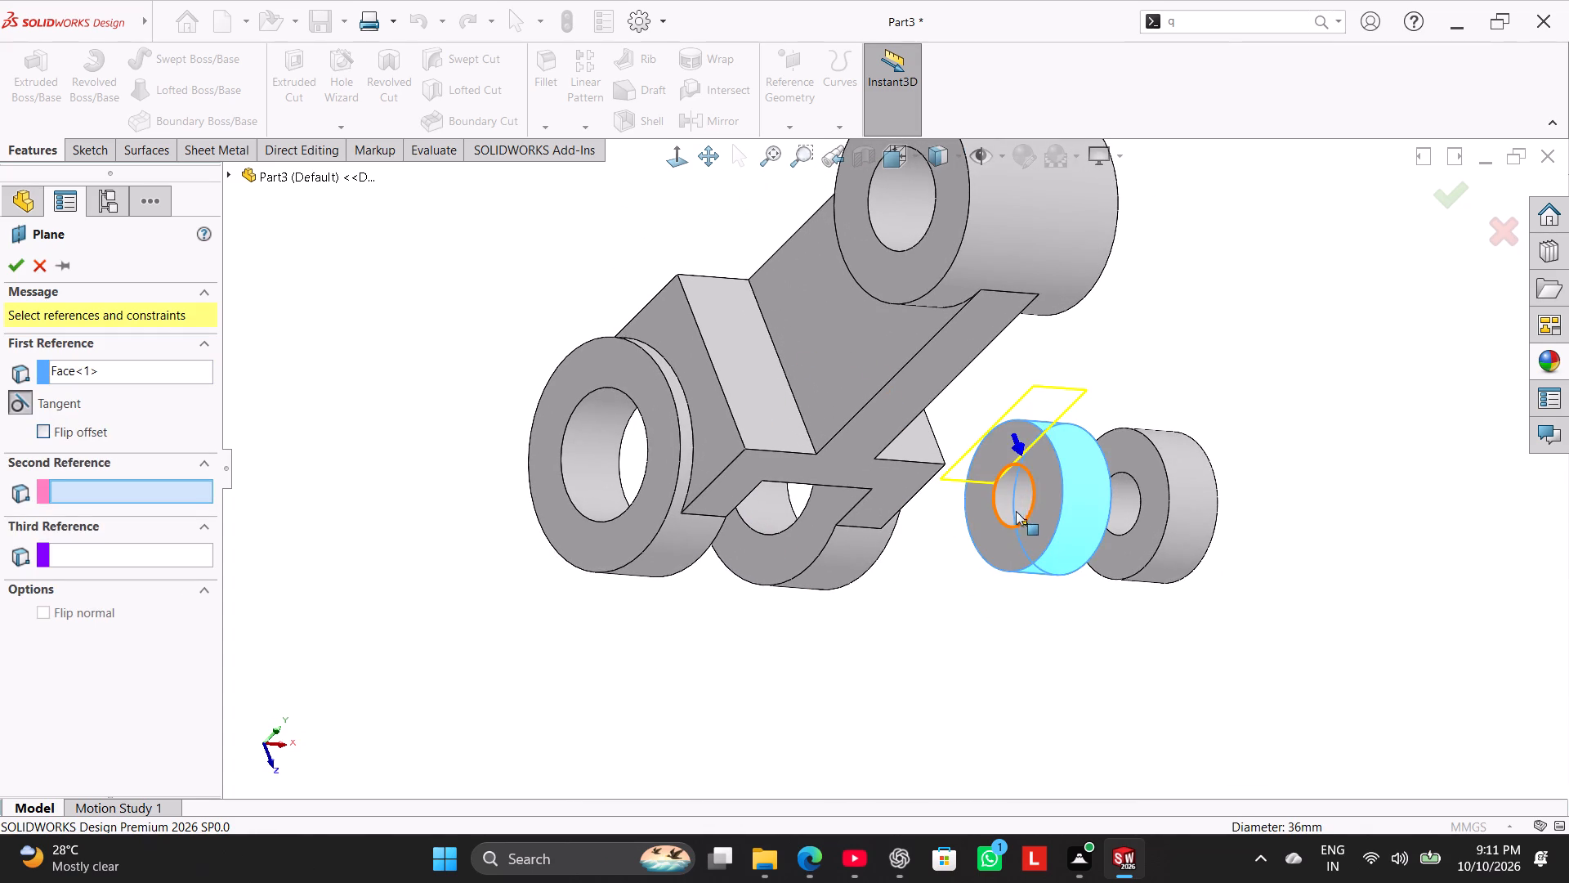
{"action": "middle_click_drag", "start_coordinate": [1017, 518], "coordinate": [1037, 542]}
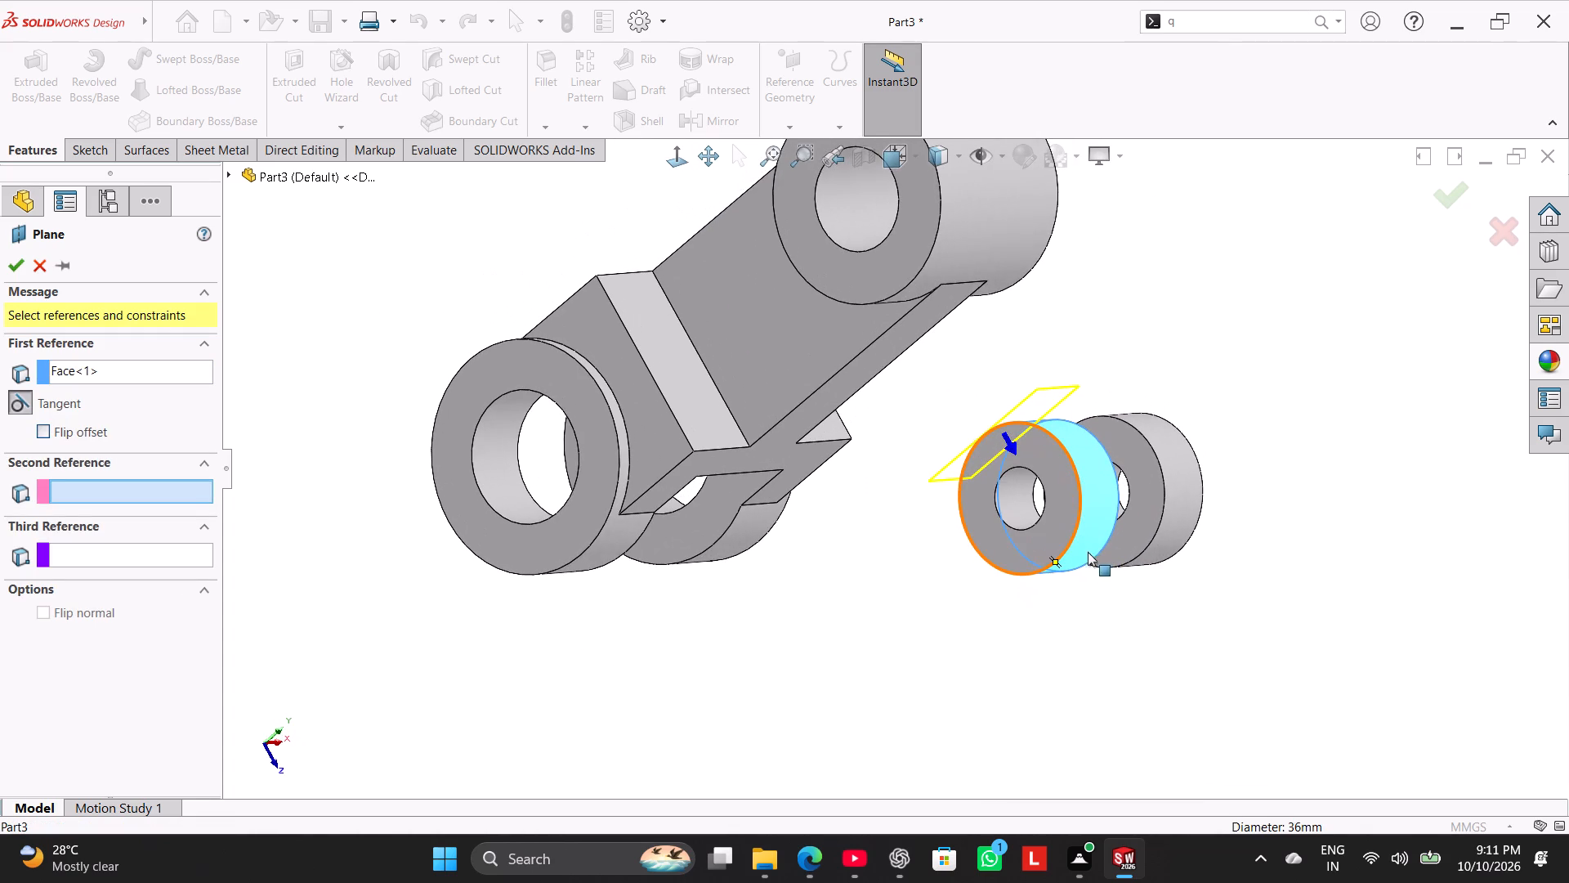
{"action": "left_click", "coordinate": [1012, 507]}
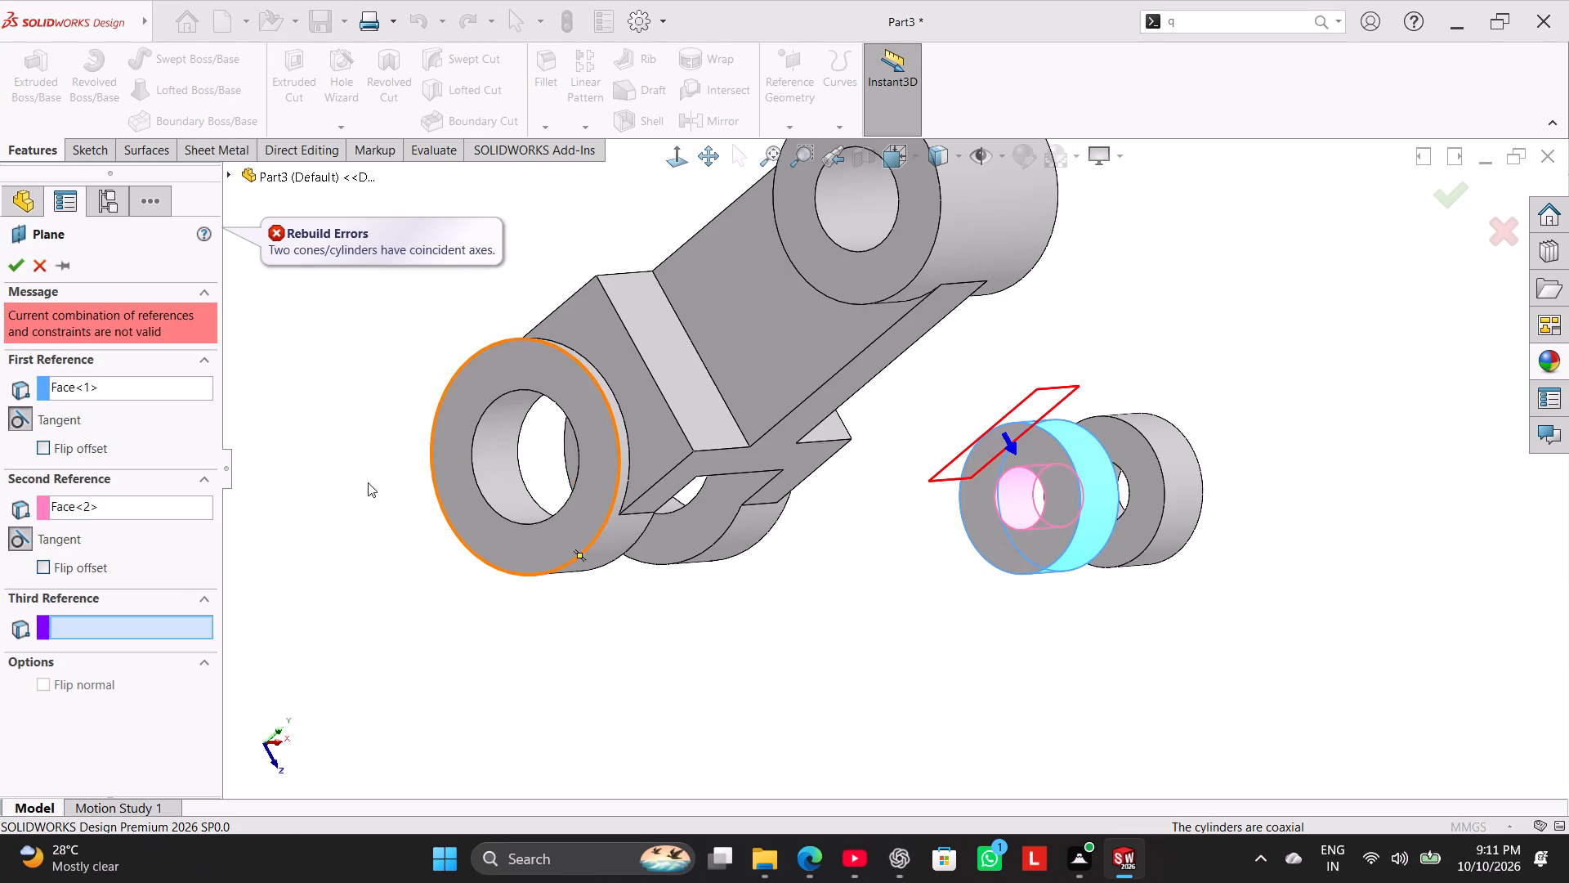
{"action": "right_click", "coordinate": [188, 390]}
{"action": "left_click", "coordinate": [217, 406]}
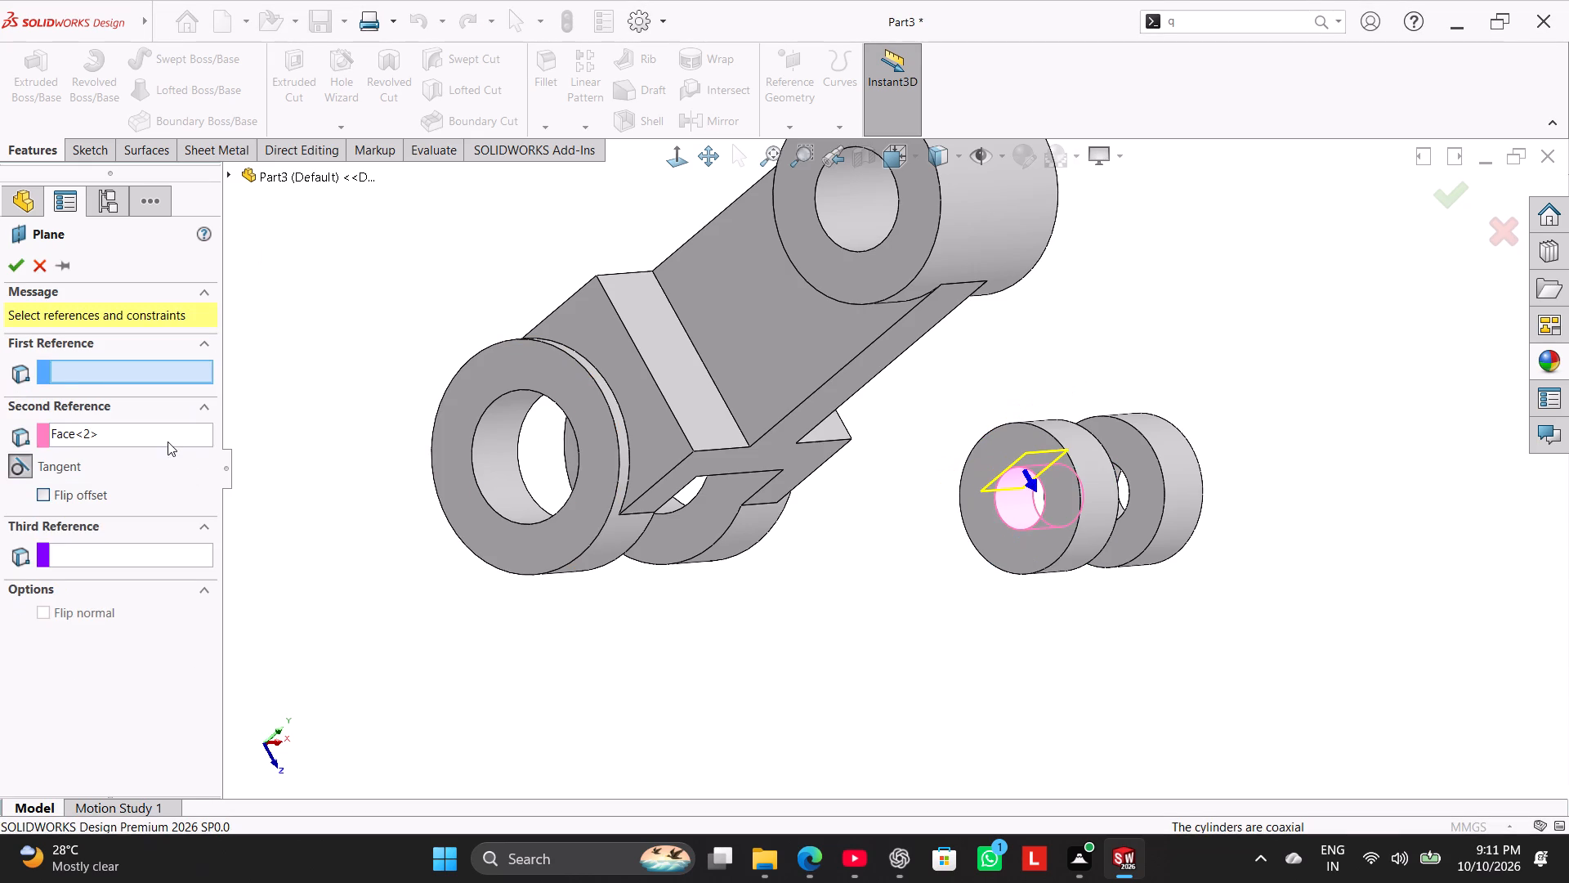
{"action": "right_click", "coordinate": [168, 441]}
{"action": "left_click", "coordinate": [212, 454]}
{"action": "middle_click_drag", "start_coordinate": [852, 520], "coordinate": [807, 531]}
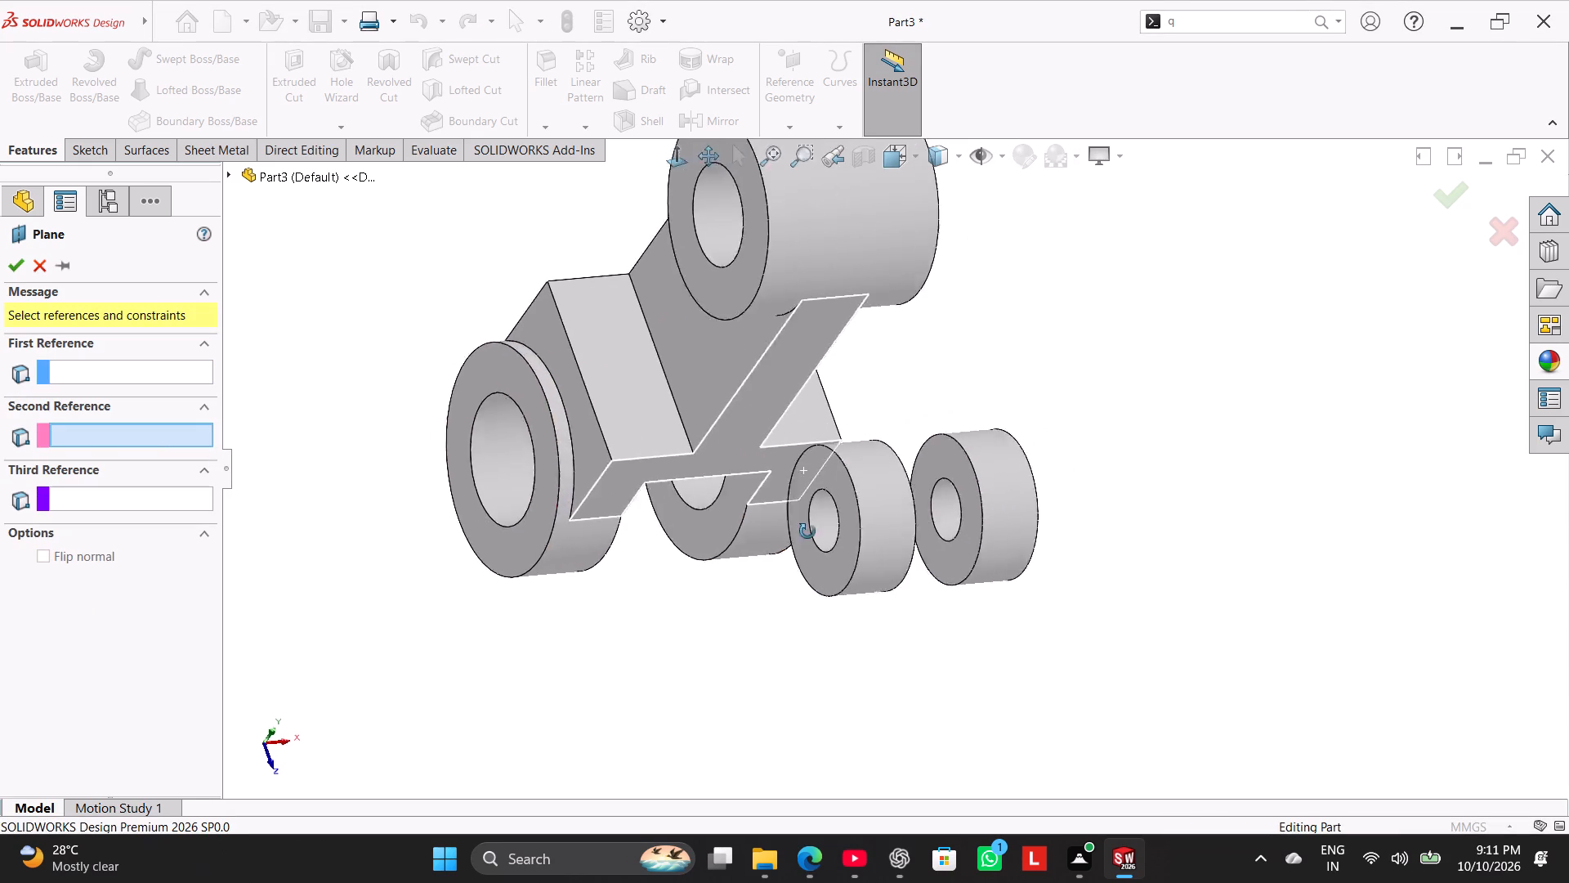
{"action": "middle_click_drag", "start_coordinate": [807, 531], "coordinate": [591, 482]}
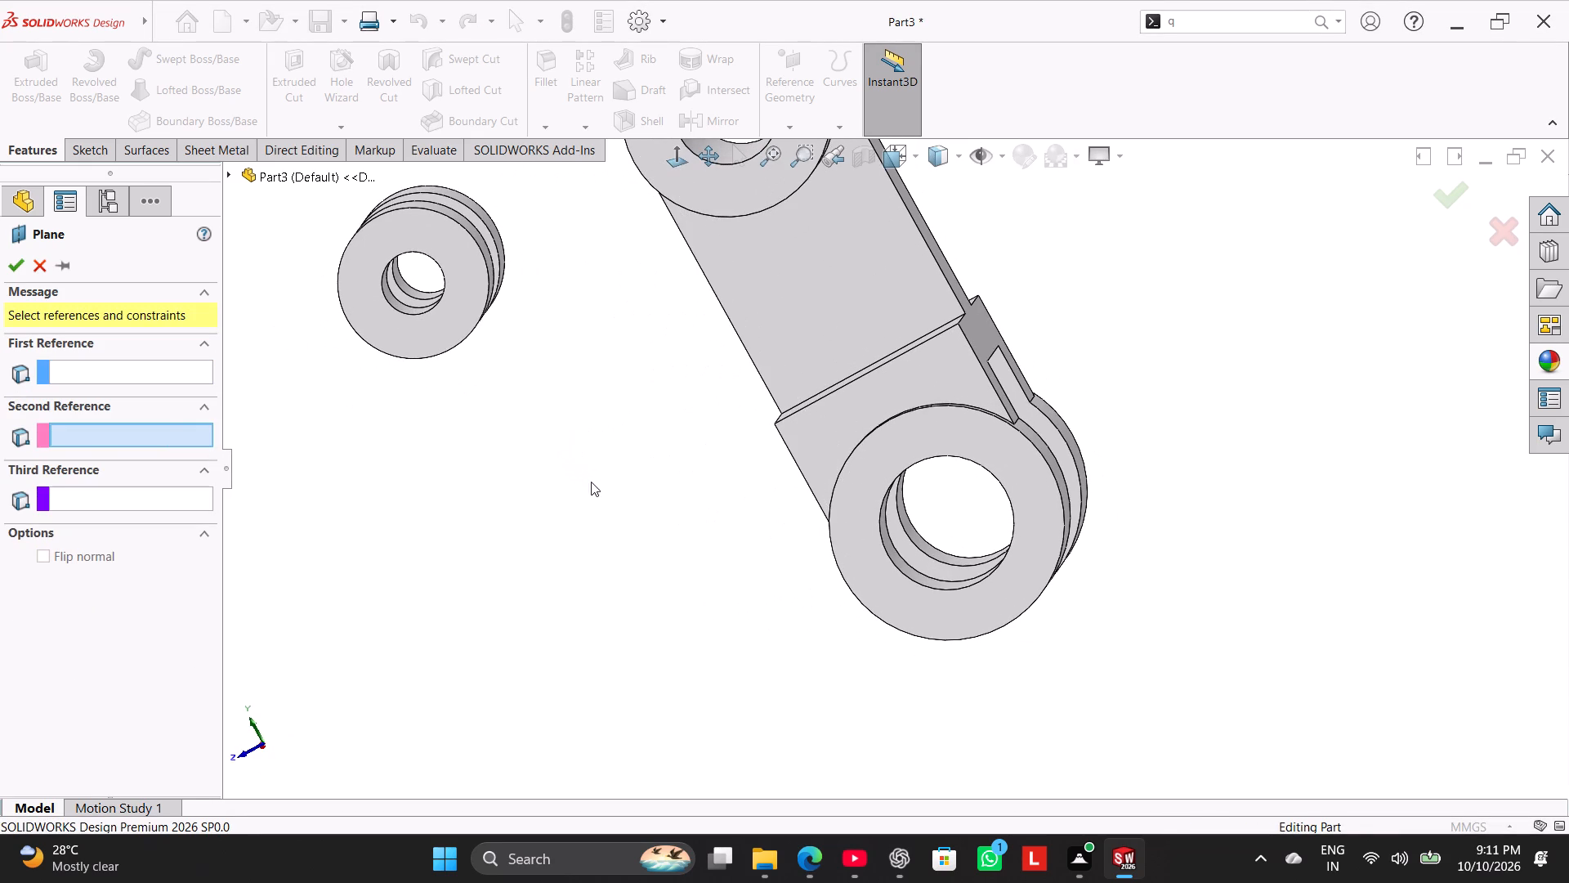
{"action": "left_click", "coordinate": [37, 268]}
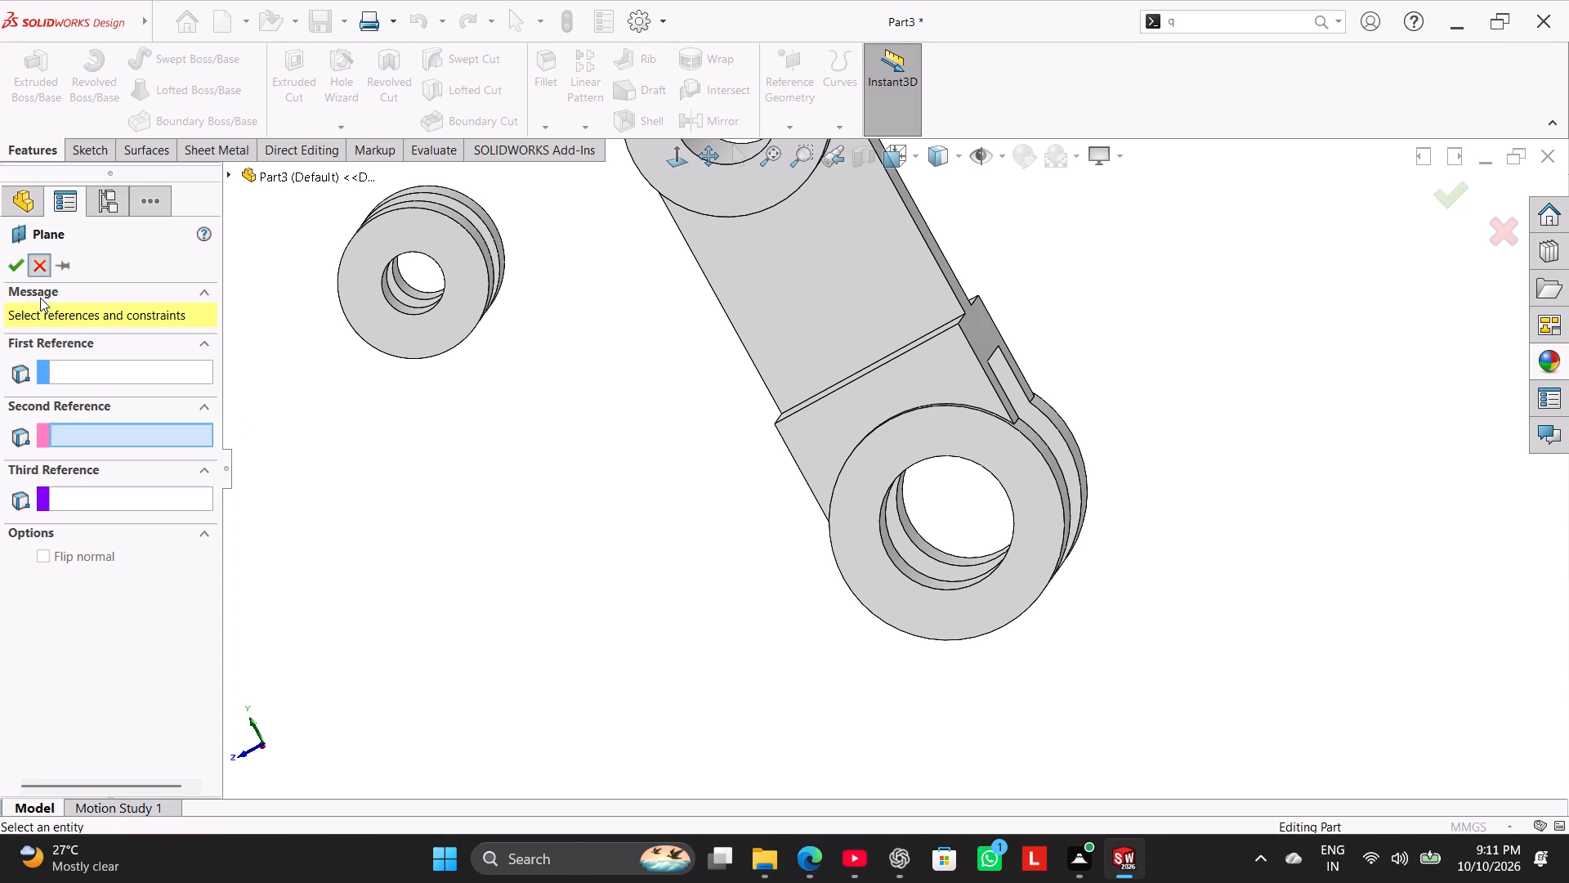
Create a reference plane parallel to the Top Plane at an offset of 110 mm, passing through the upper boss.
{"action": "left_click", "coordinate": [307, 486]}
{"action": "scroll", "coordinate": [379, 504], "scroll_direction": "up", "scroll_amount": 3}
{"action": "middle_click_drag", "start_coordinate": [411, 506], "coordinate": [482, 555]}
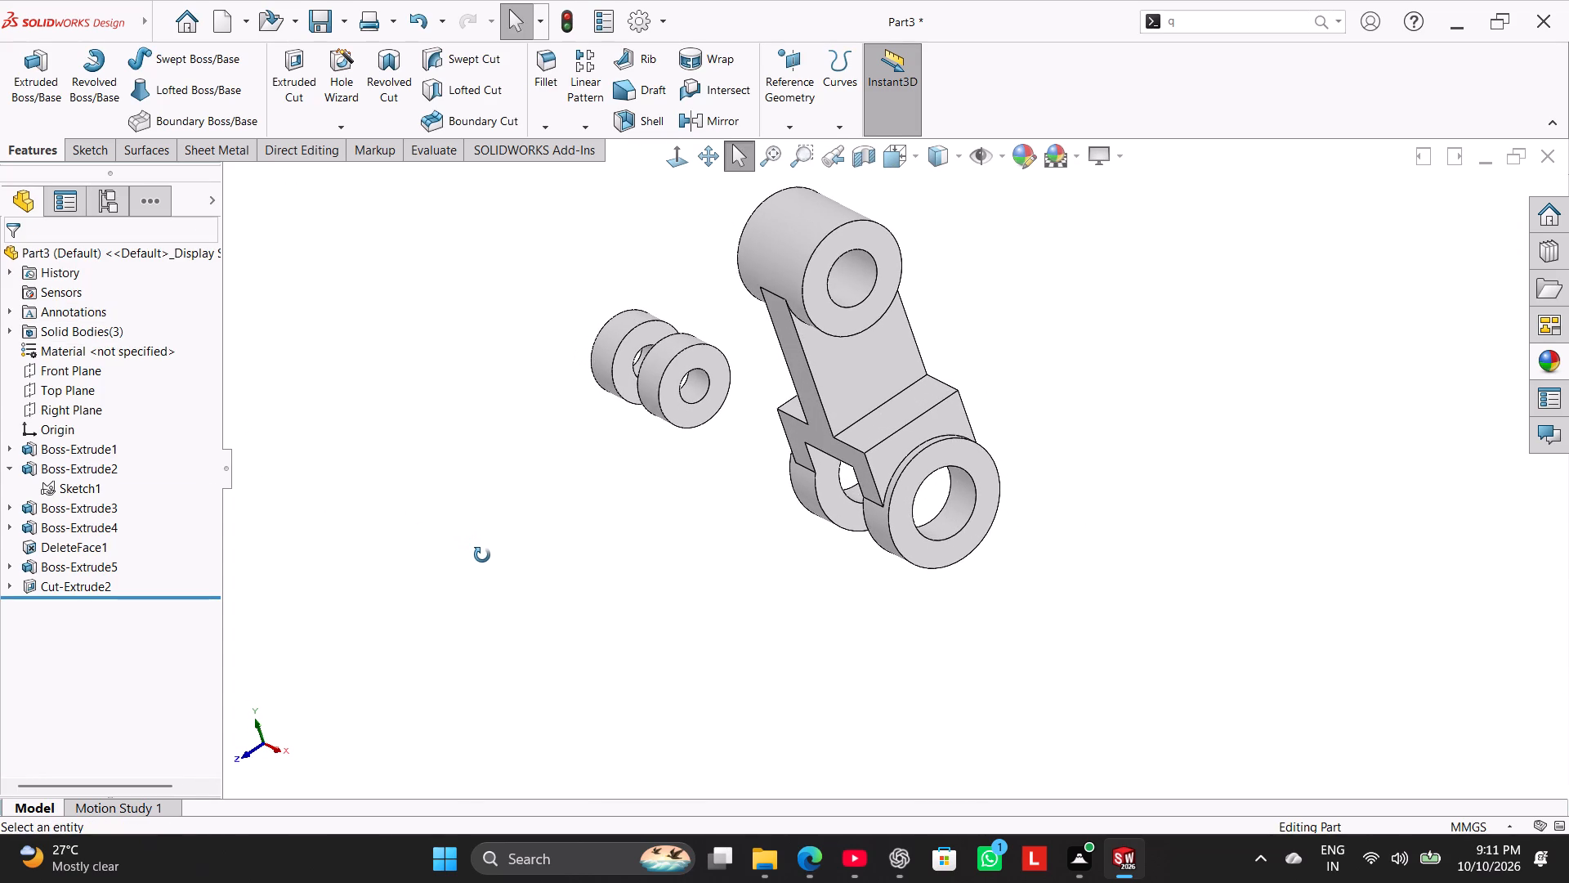
{"action": "middle_click_drag", "start_coordinate": [482, 555], "coordinate": [481, 556]}
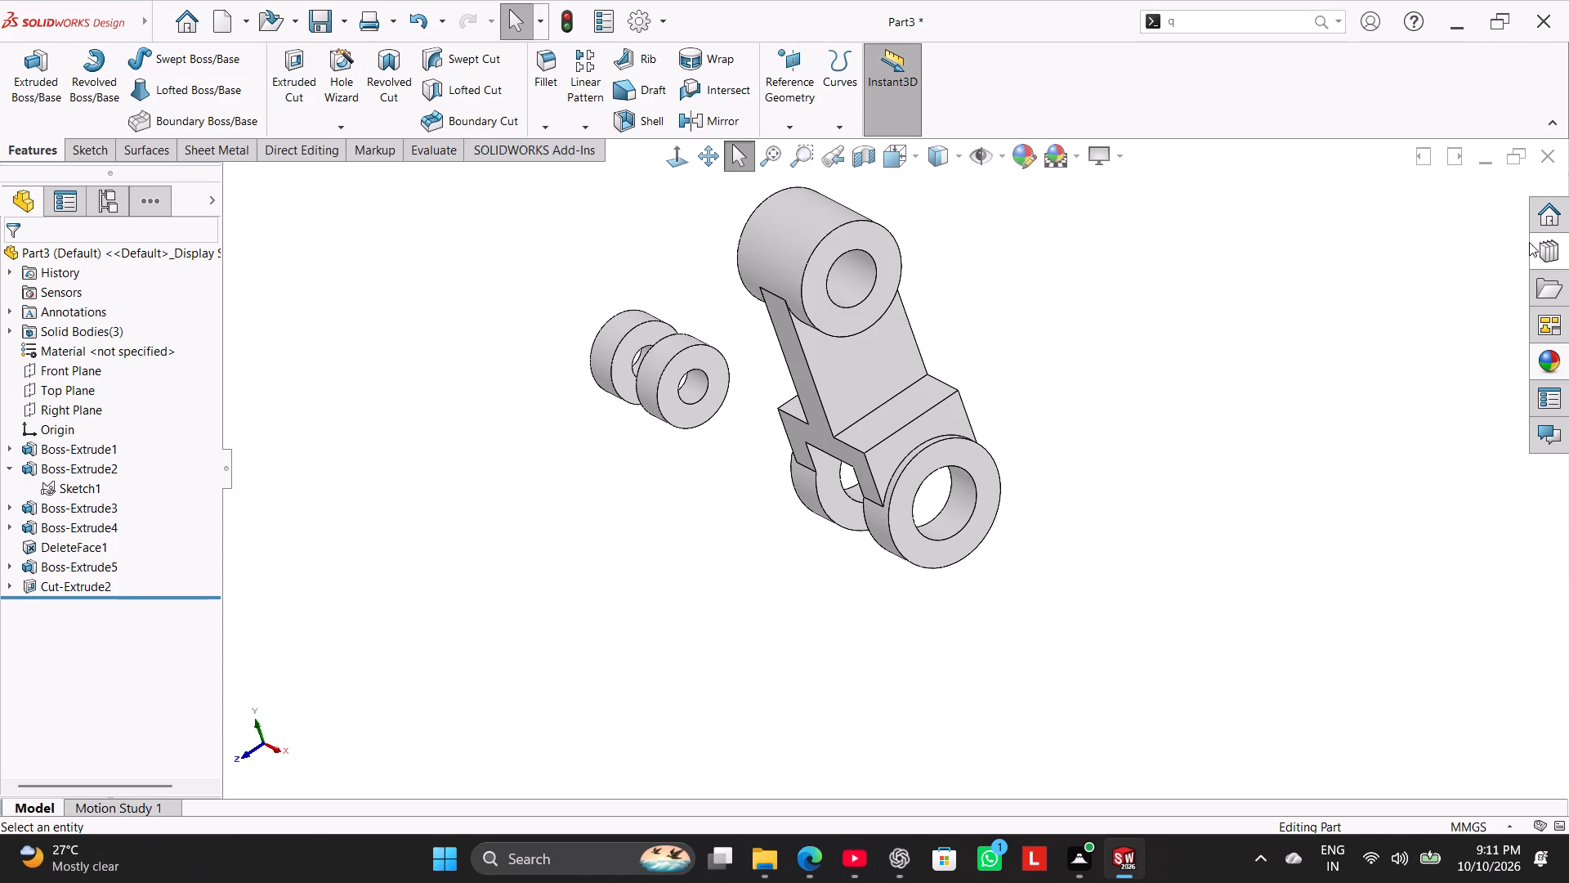
{"action": "left_click", "coordinate": [794, 78]}
{"action": "left_click", "coordinate": [796, 143]}
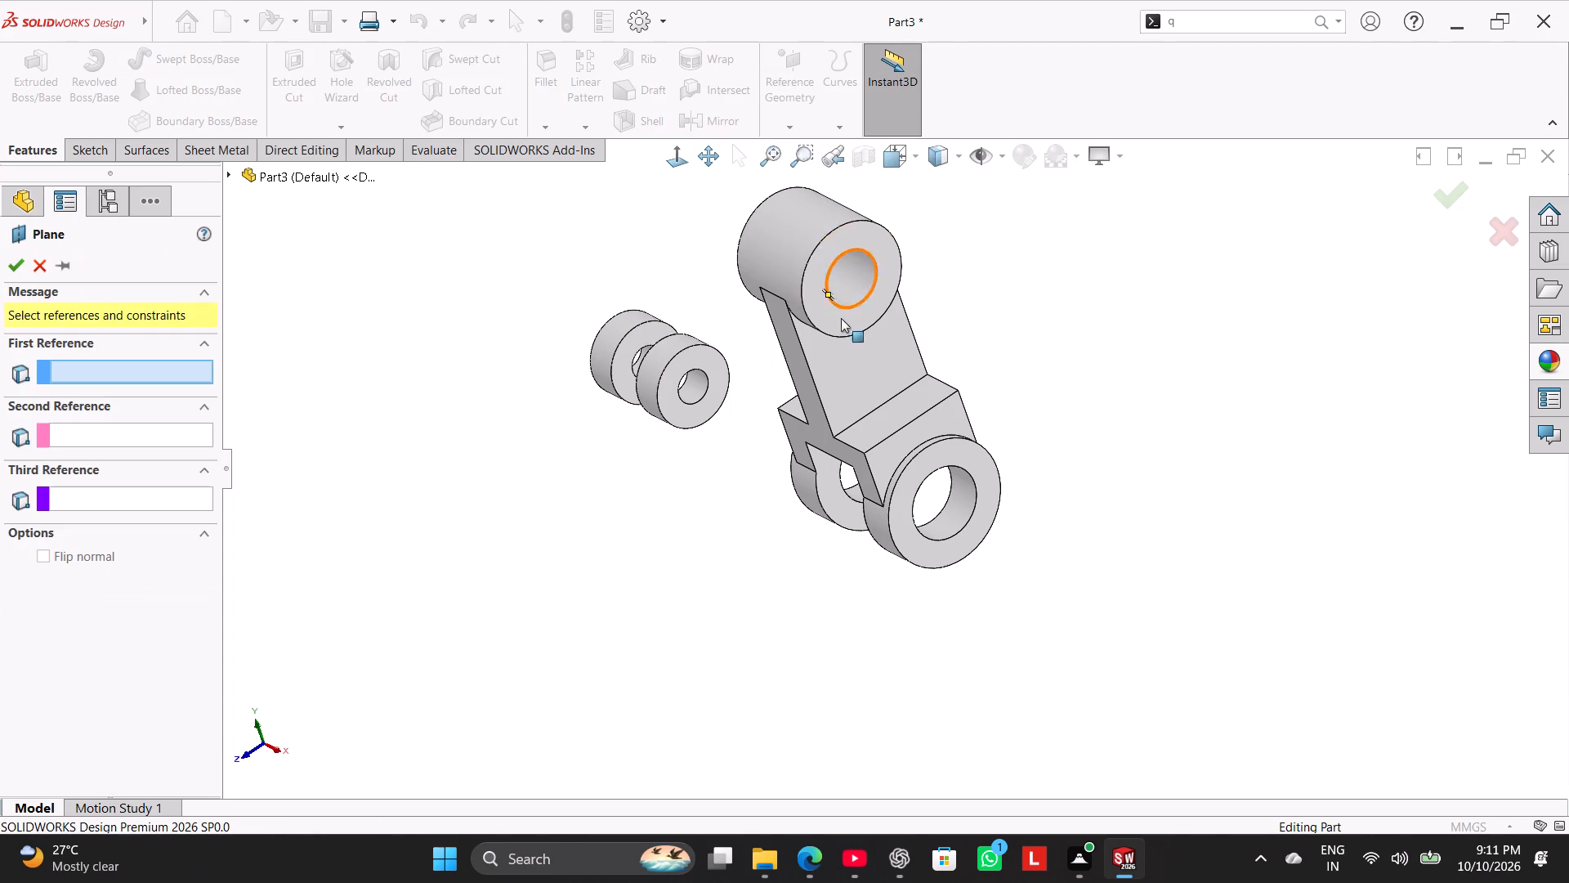
{"action": "left_click", "coordinate": [235, 178]}
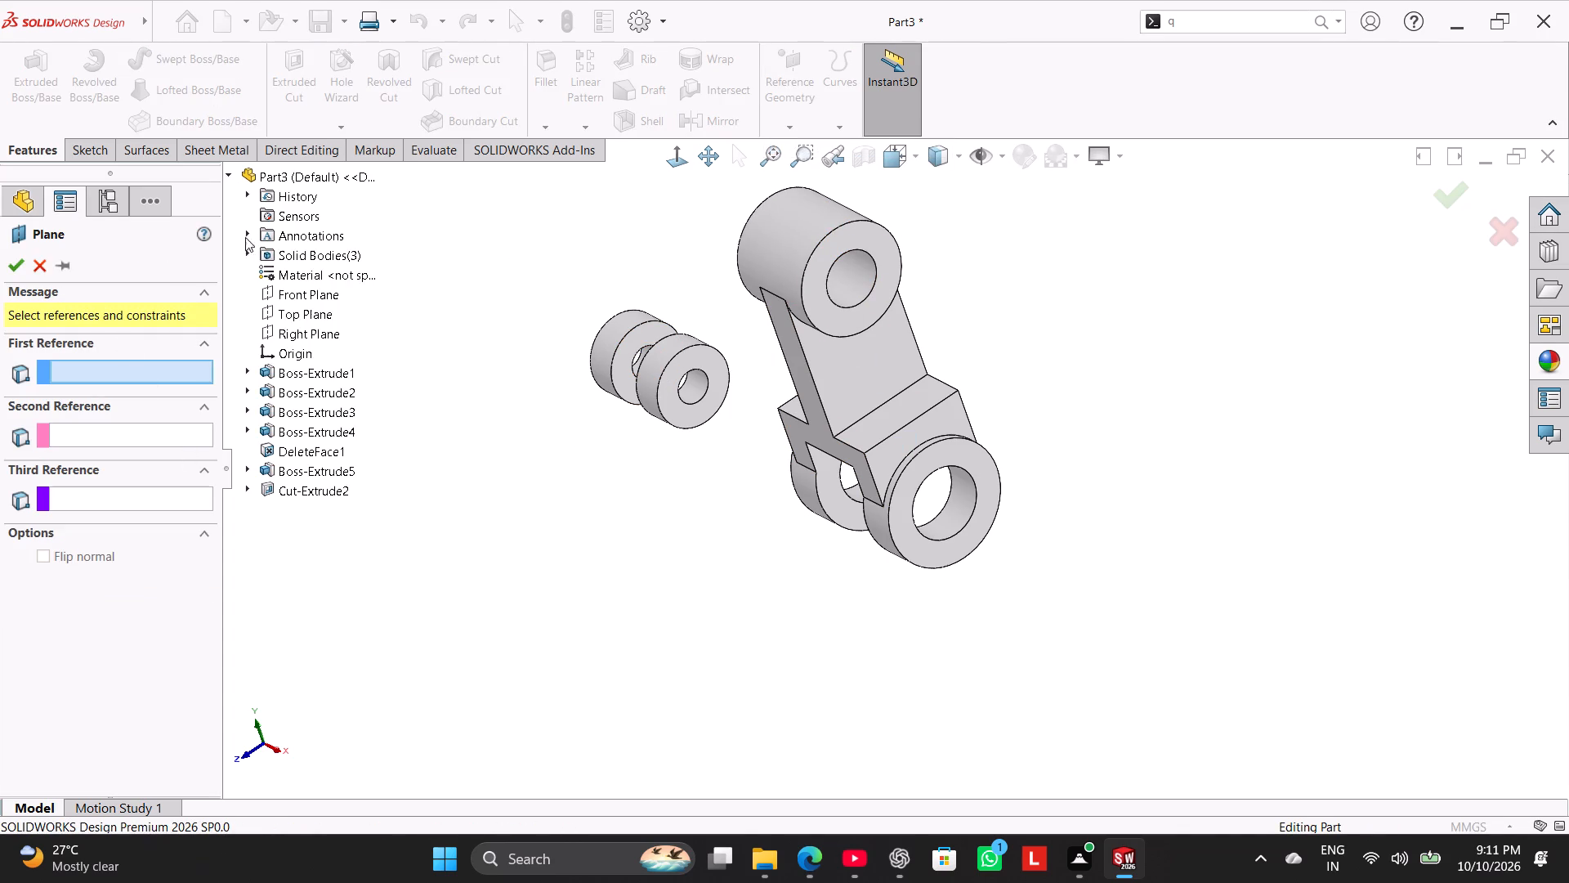
{"action": "left_click", "coordinate": [302, 320]}
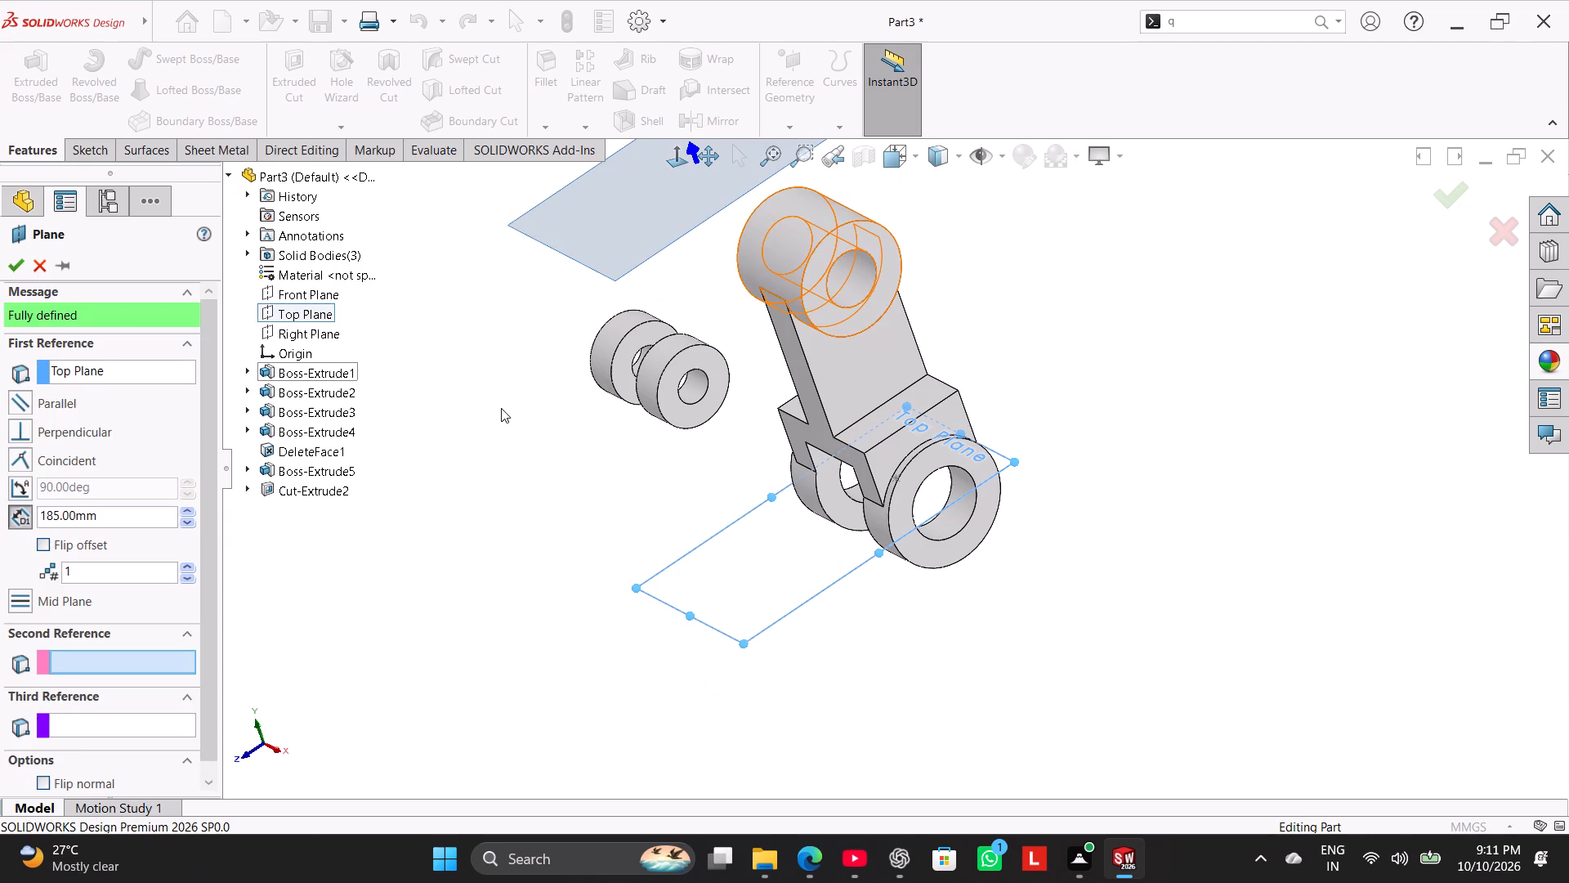
{"action": "middle_click_drag", "start_coordinate": [518, 411], "coordinate": [466, 371]}
{"action": "double_click", "coordinate": [124, 518]}
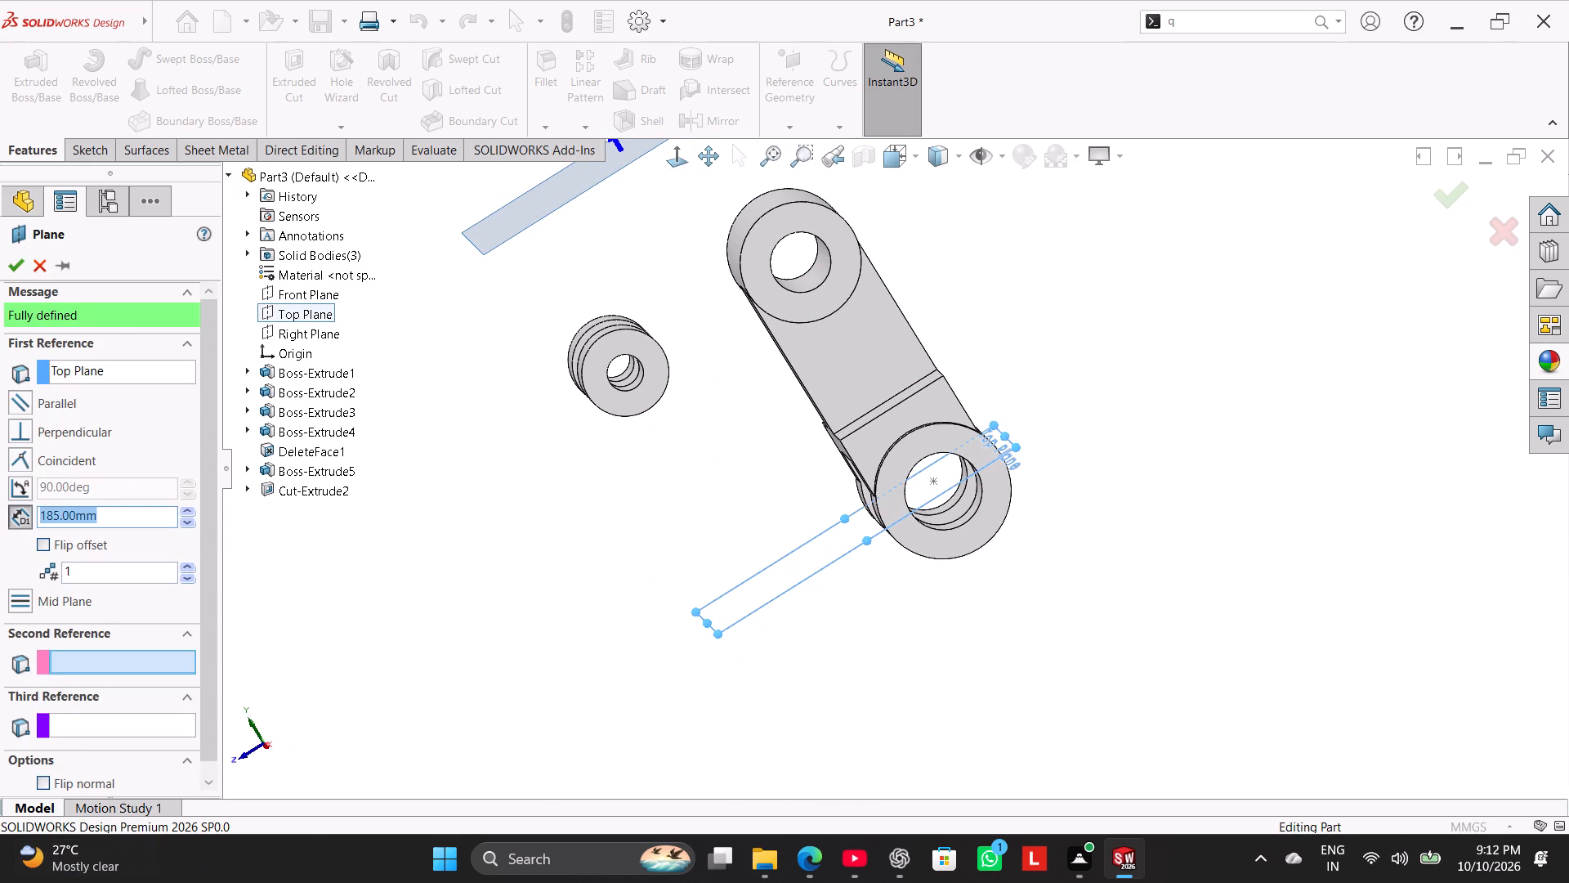
{"action": "key", "text": "1"}
{"action": "key", "text": "1"}
{"action": "key", "text": "0"}
{"action": "key", "text": "Return"}
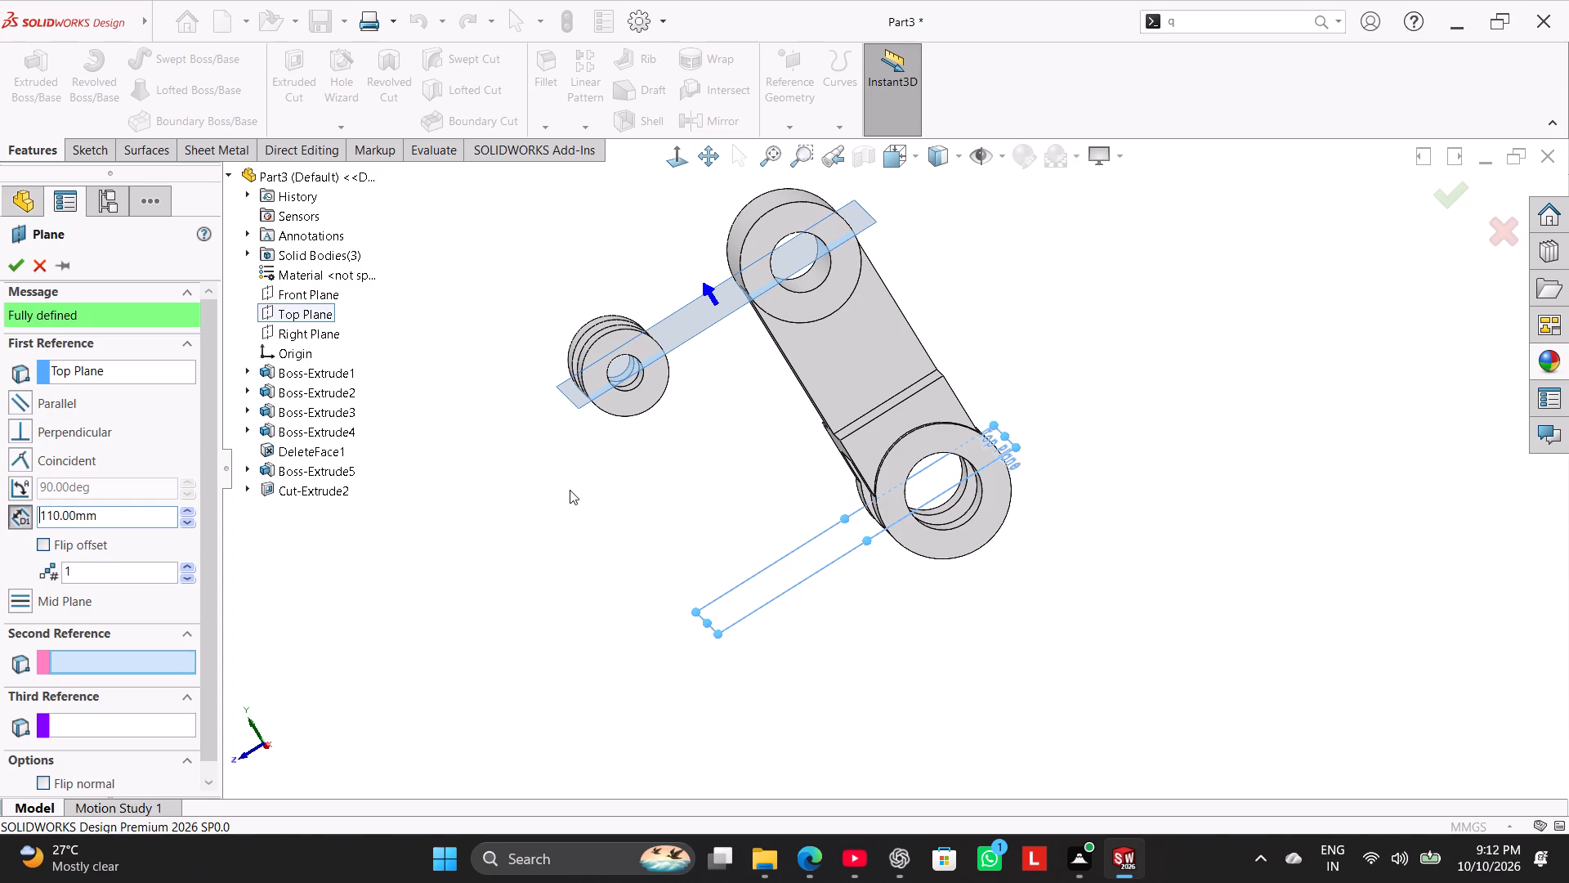
{"action": "middle_click_drag", "start_coordinate": [570, 490], "coordinate": [677, 516]}
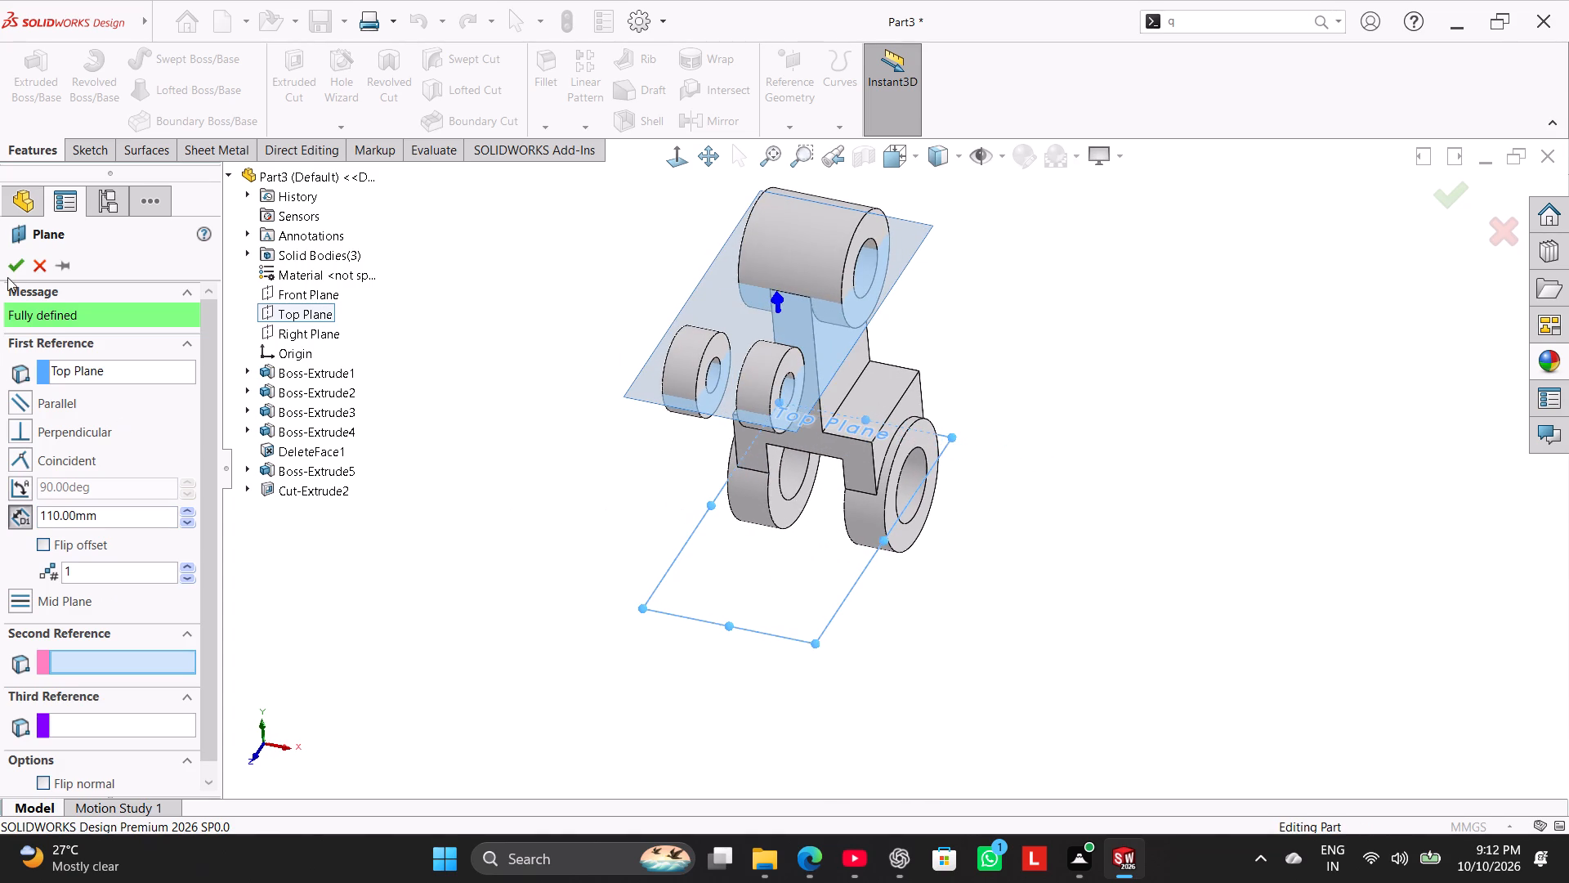
{"action": "left_click", "coordinate": [10, 271]}
{"action": "left_click", "coordinate": [384, 455]}
Hide the new offset plane in the model view.
{"action": "right_click", "coordinate": [720, 294]}
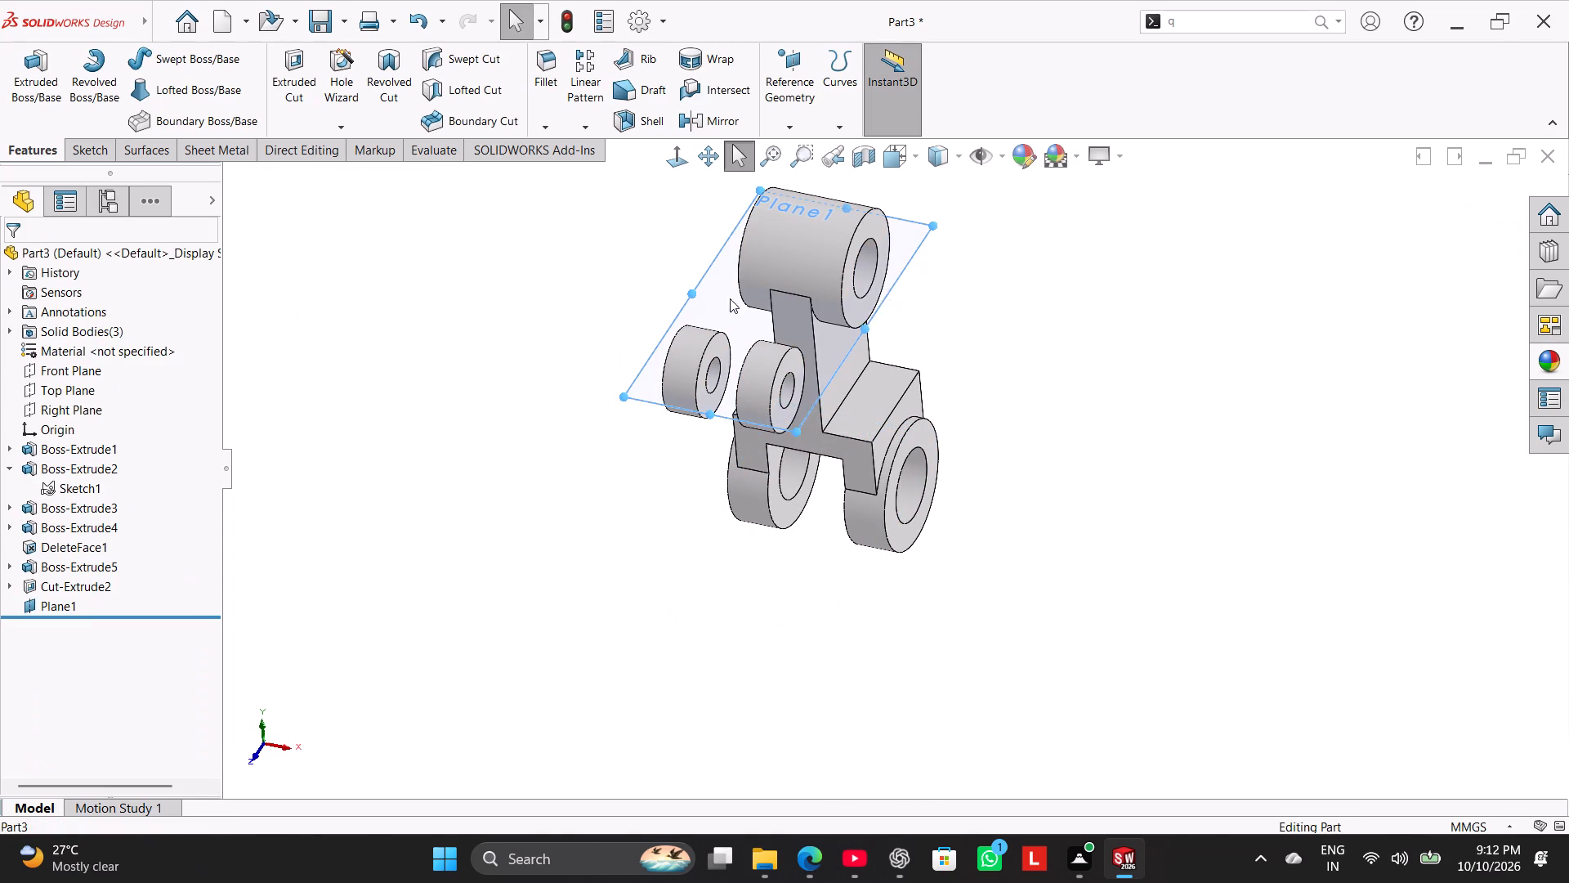
{"action": "left_click", "coordinate": [787, 269]}
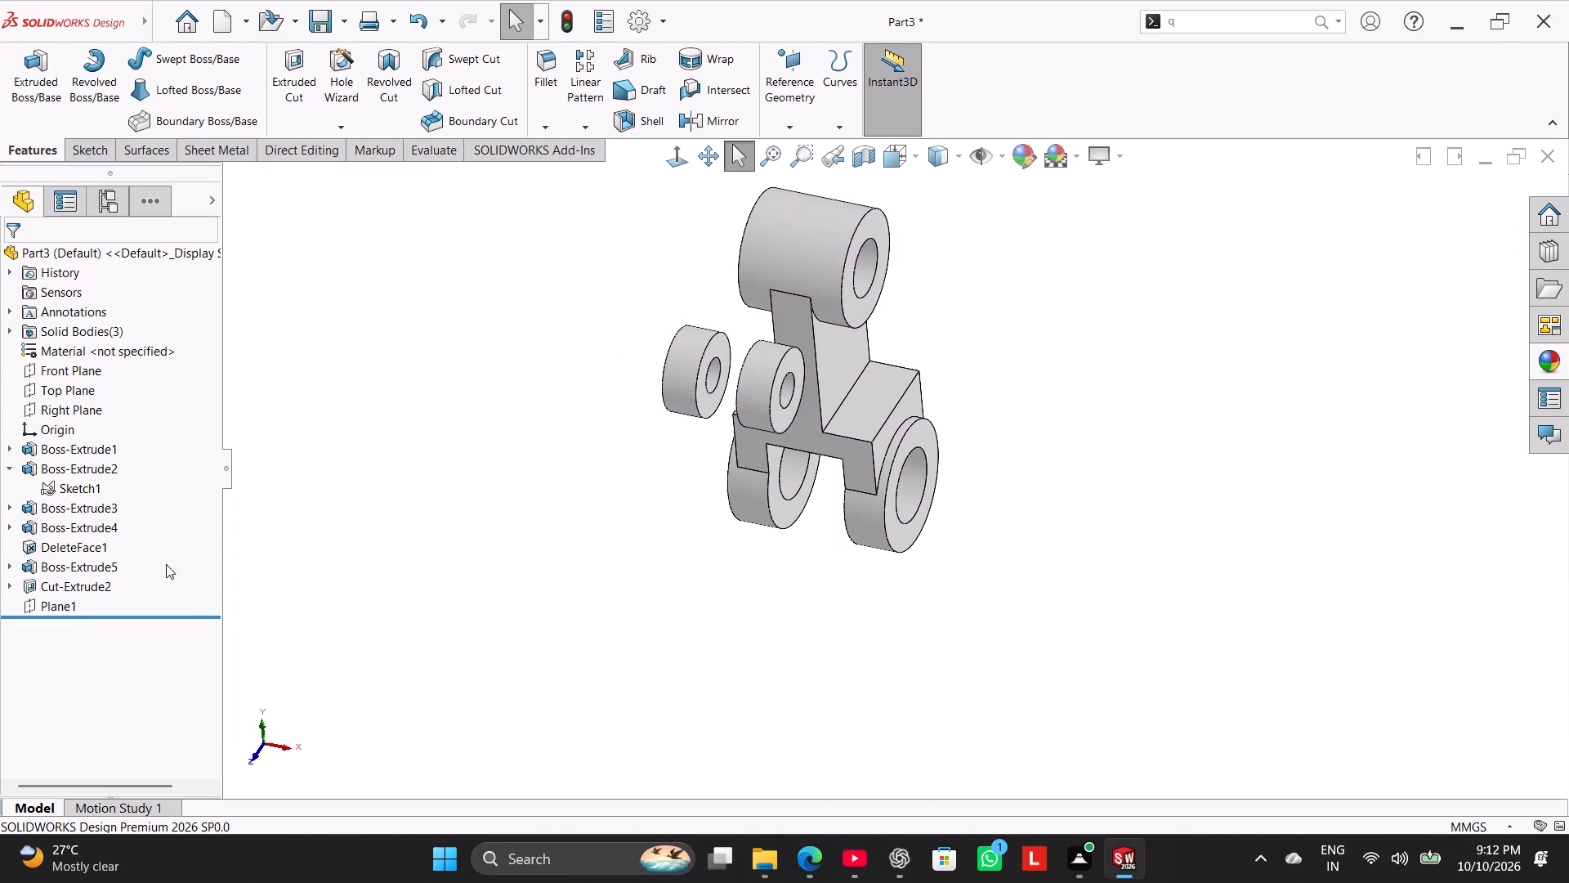
Start a sketch on the 110 mm offset plane and view it normal to the sketch.
{"action": "right_click", "coordinate": [47, 599]}
{"action": "left_click", "coordinate": [65, 482]}
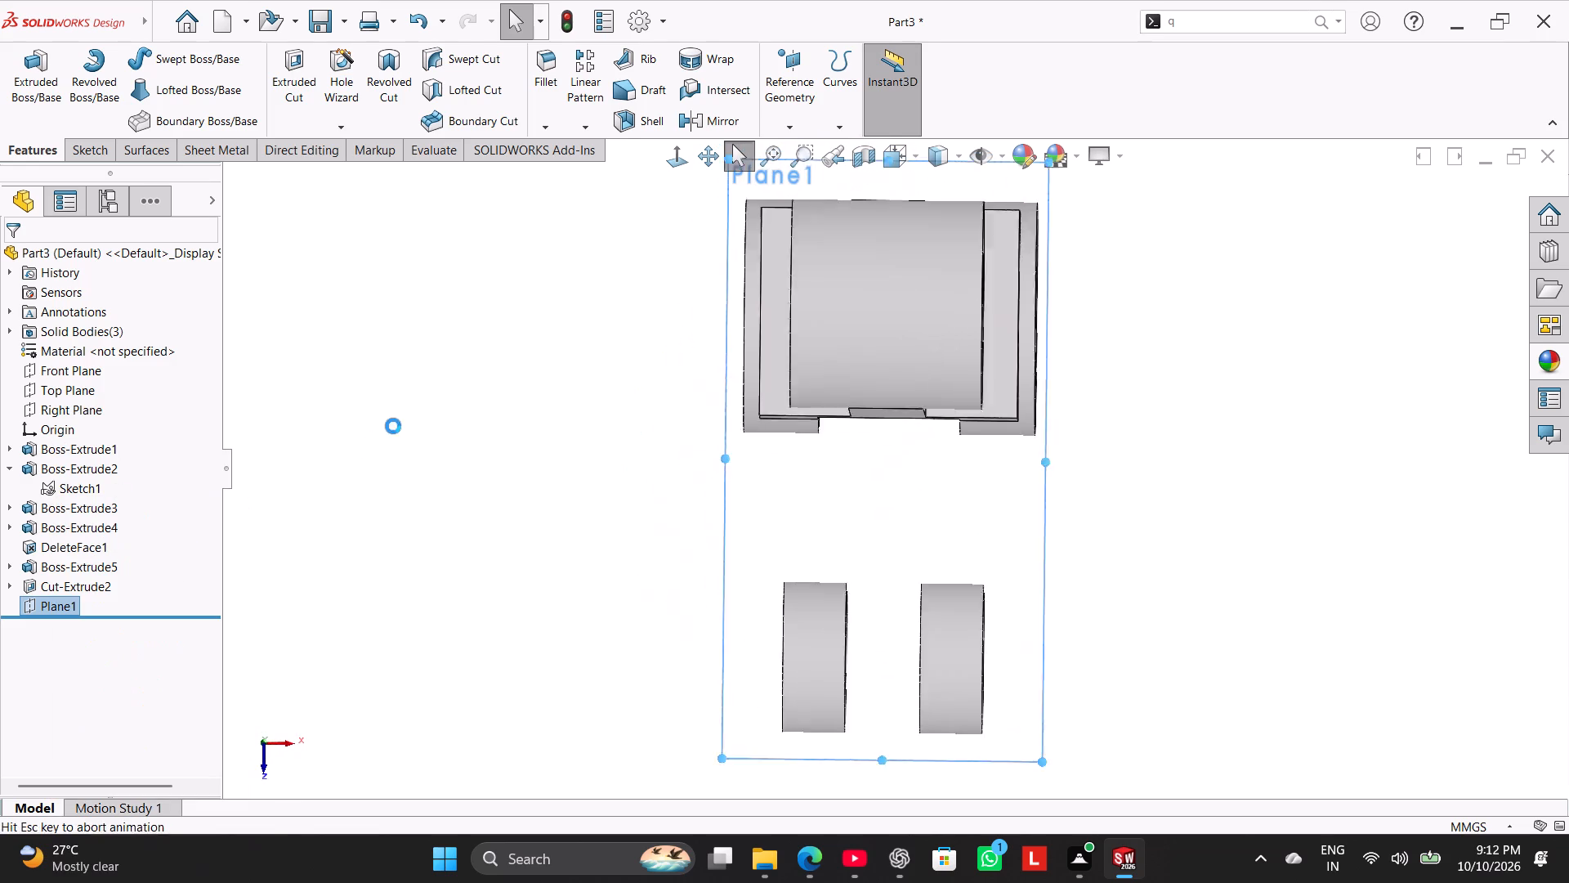
{"action": "left_click", "coordinate": [418, 388]}
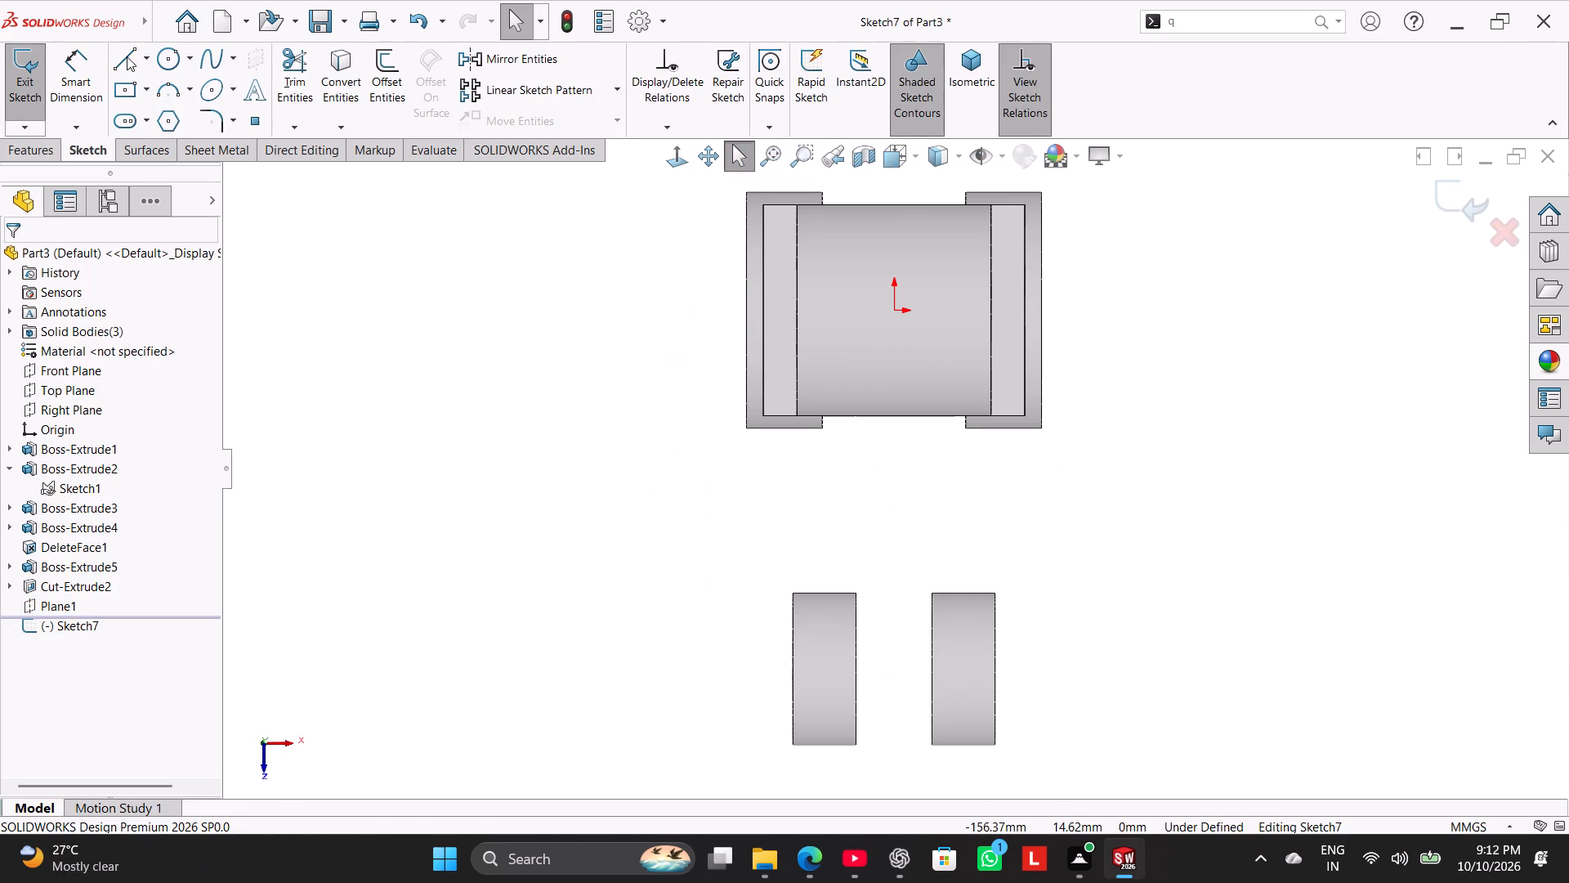
{"action": "middle_click_drag", "start_coordinate": [570, 499], "coordinate": [528, 433]}
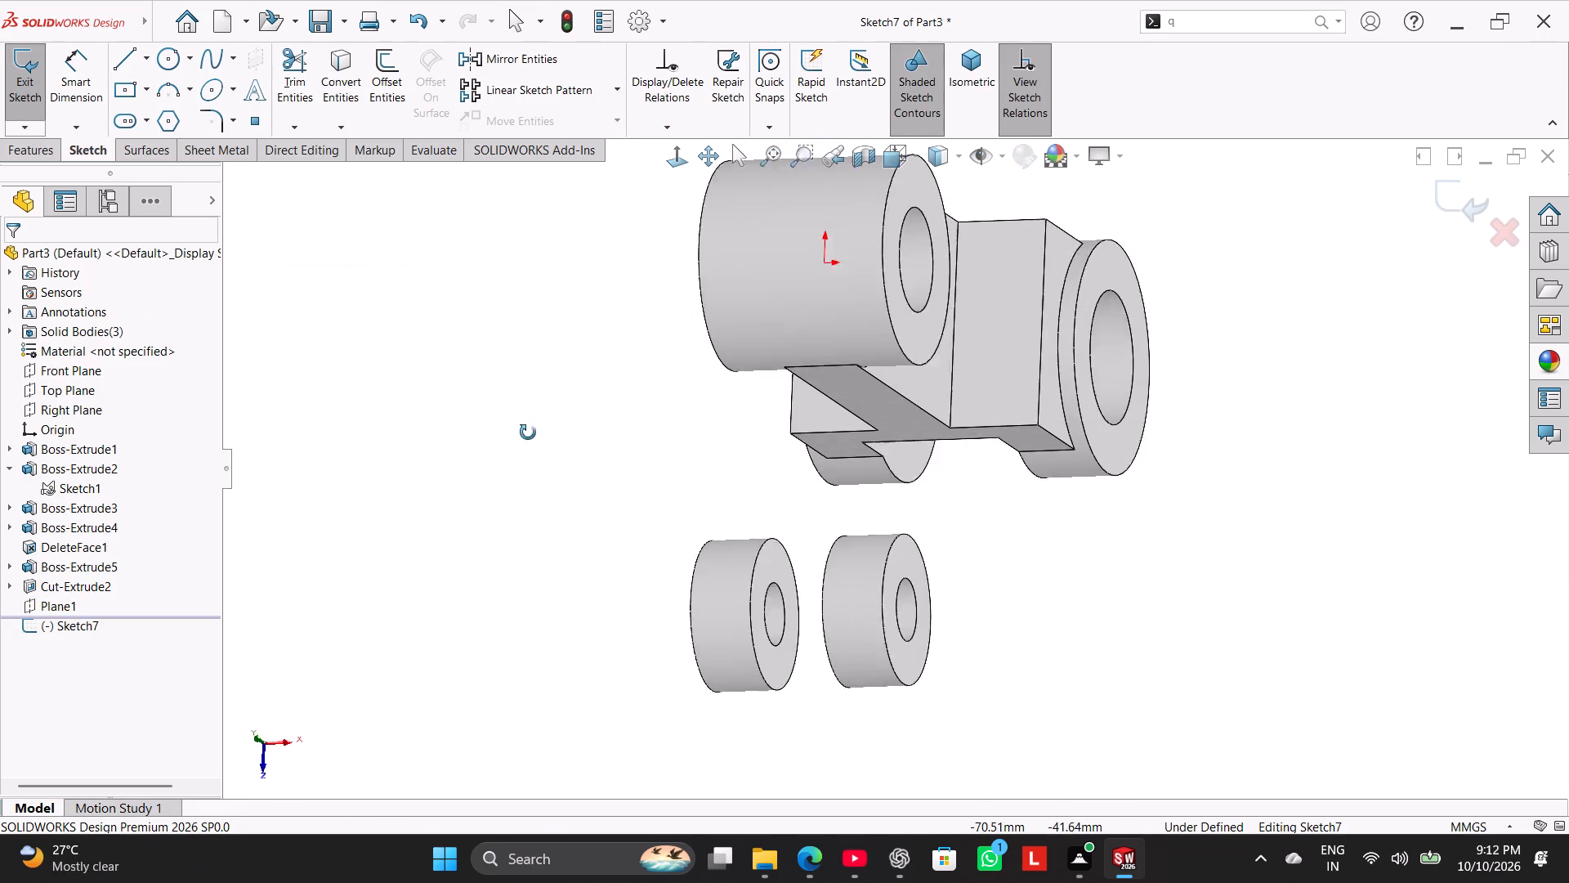
{"action": "middle_click_drag", "start_coordinate": [528, 433], "coordinate": [578, 489]}
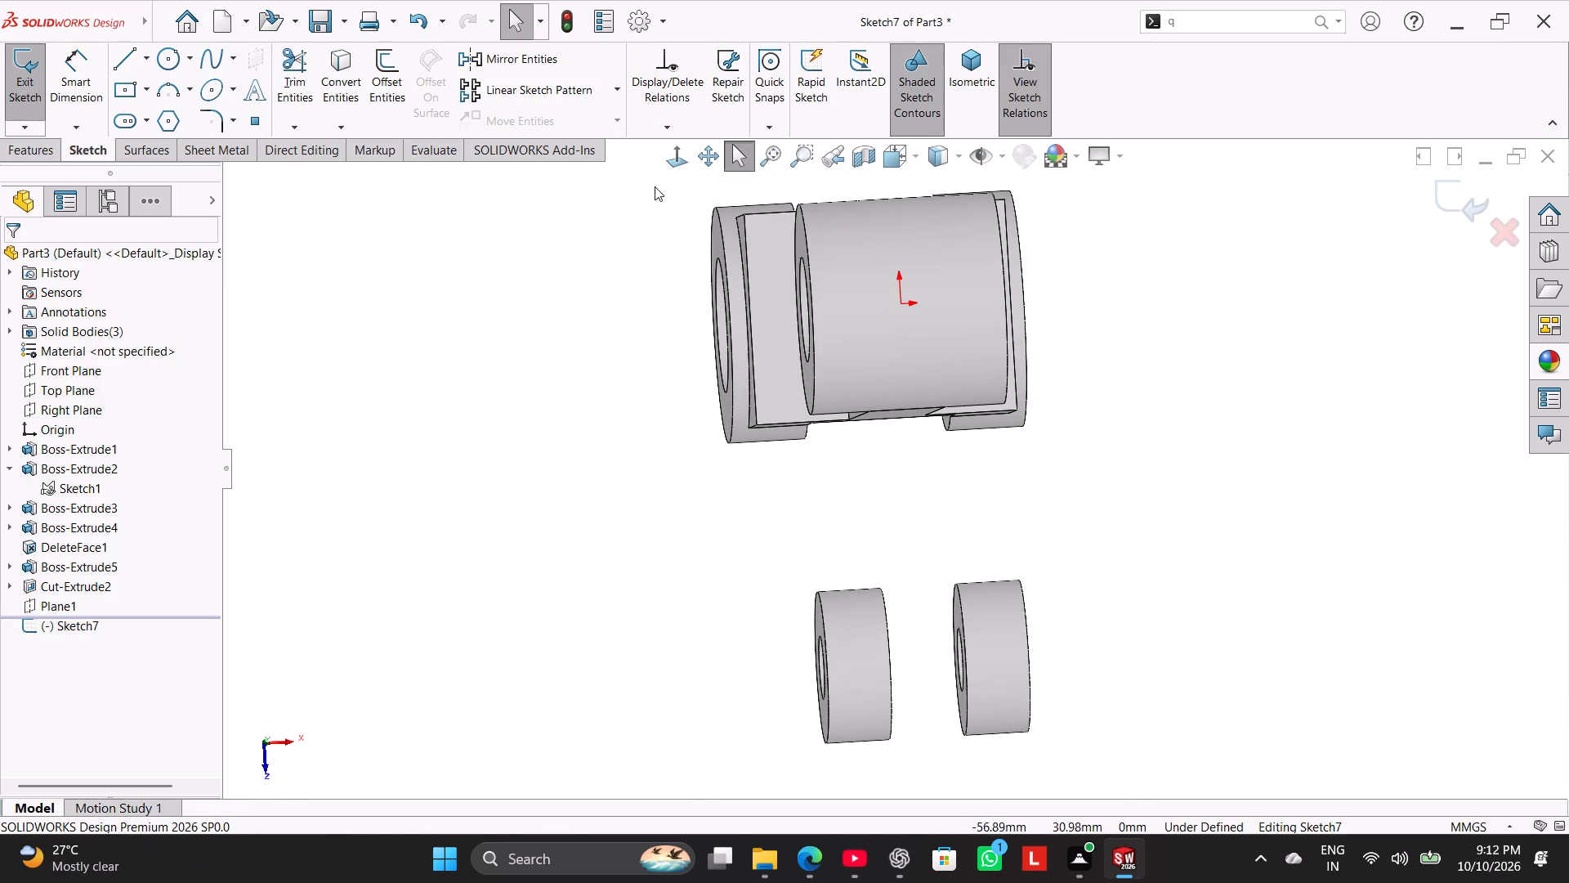
{"action": "left_click", "coordinate": [678, 155]}
{"action": "left_click", "coordinate": [564, 306]}
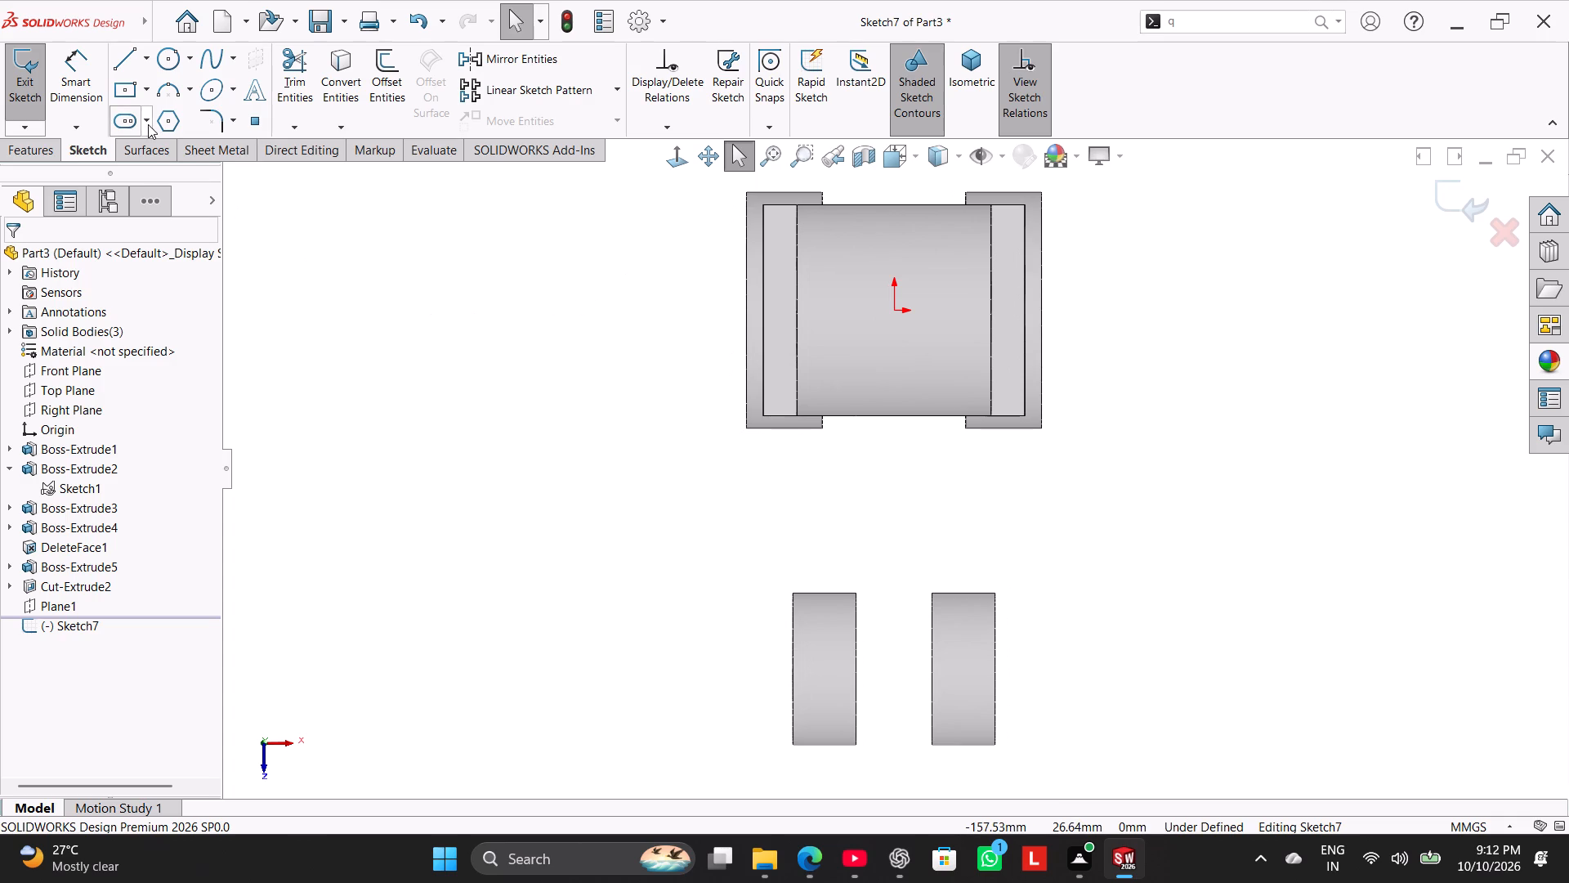
Draw a vertical centerline from the origin to between the two side rings, adjusting its free end to a length of about 87 mm.
{"action": "left_click", "coordinate": [146, 56]}
{"action": "left_click", "coordinate": [151, 102]}
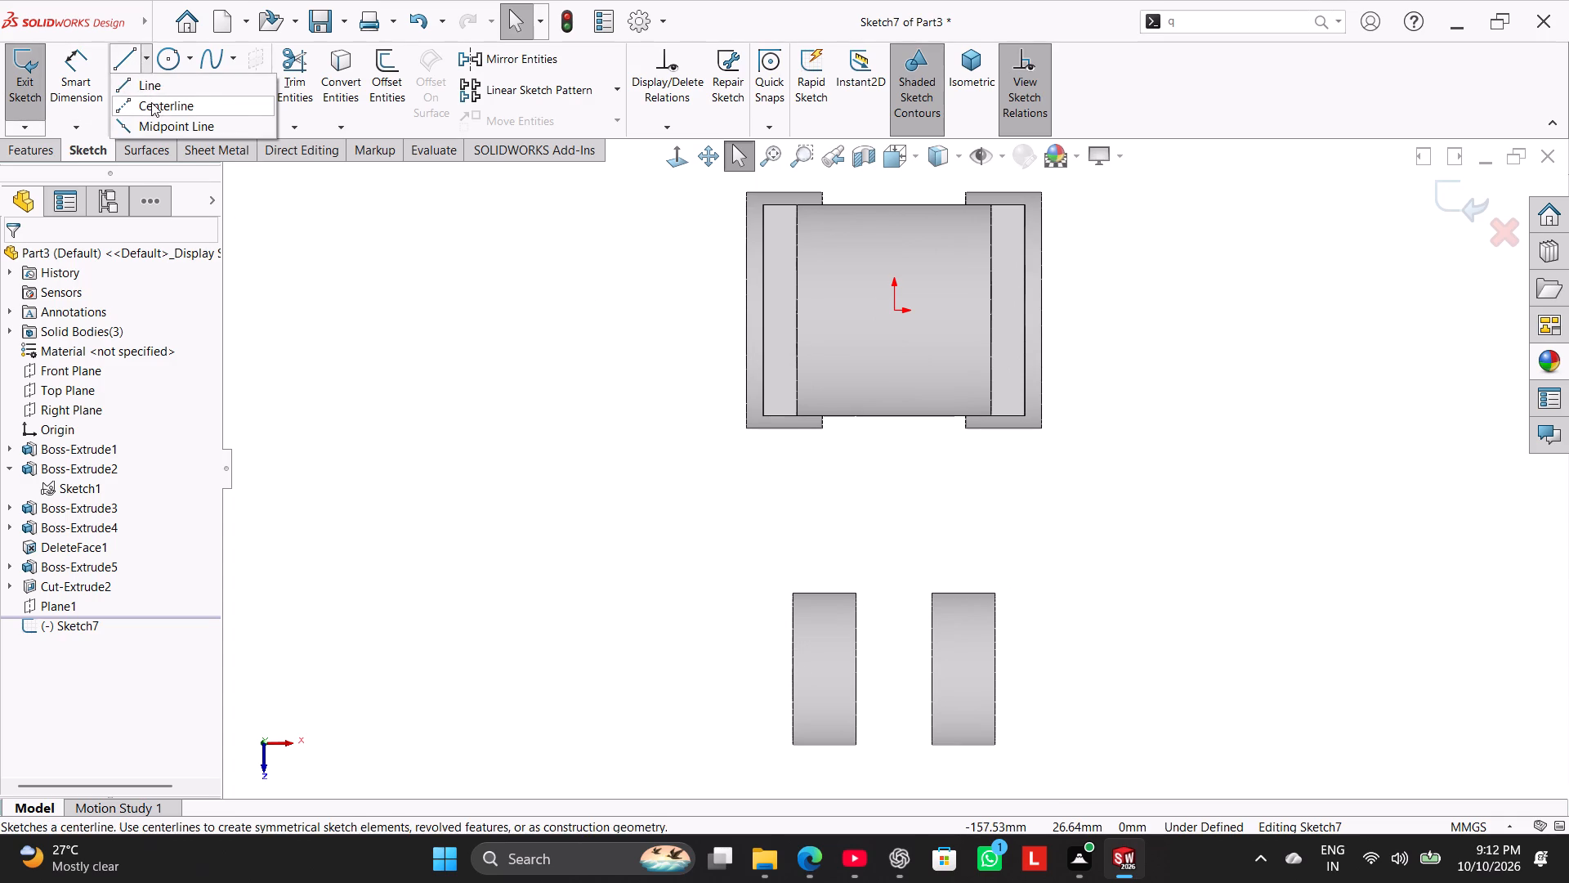
{"action": "left_click", "coordinate": [896, 308]}
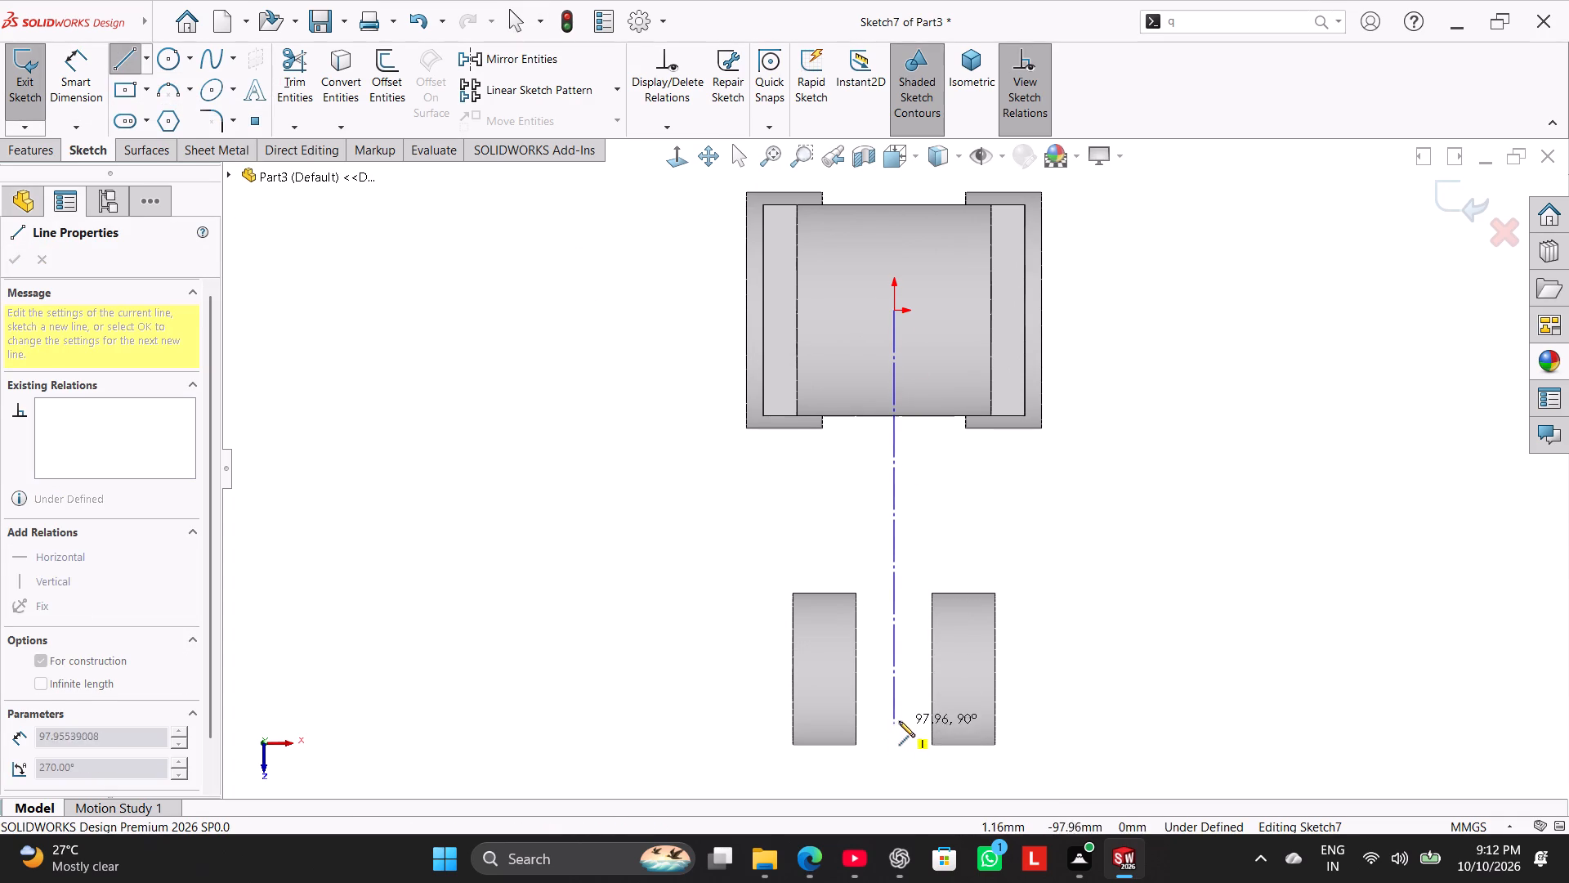
{"action": "left_click", "coordinate": [895, 747]}
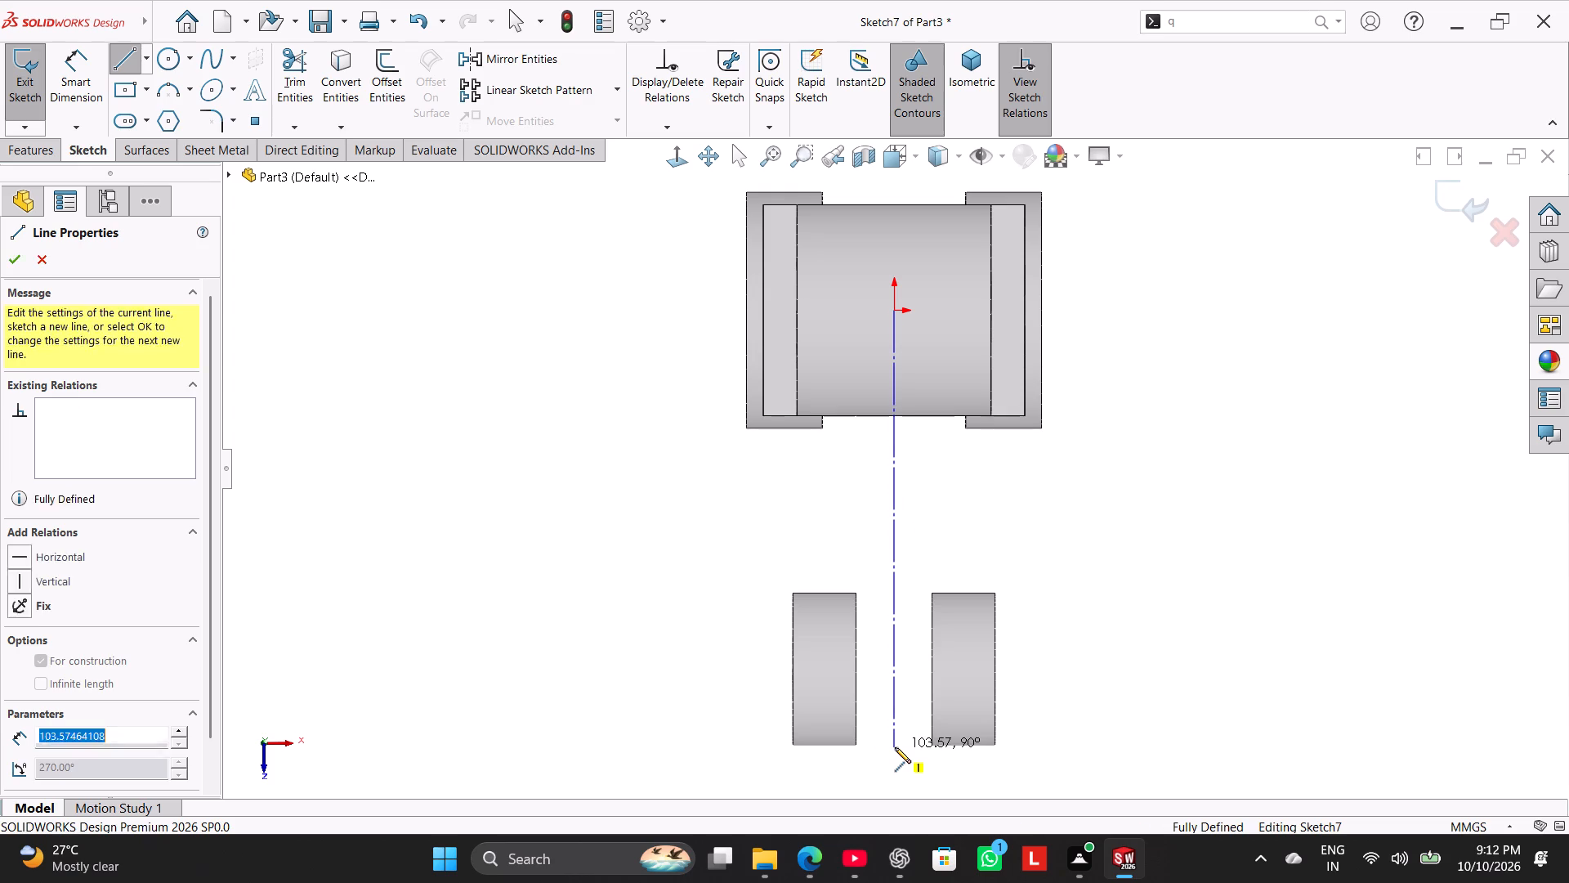
{"action": "right_click", "coordinate": [704, 671]}
{"action": "left_click", "coordinate": [727, 684]}
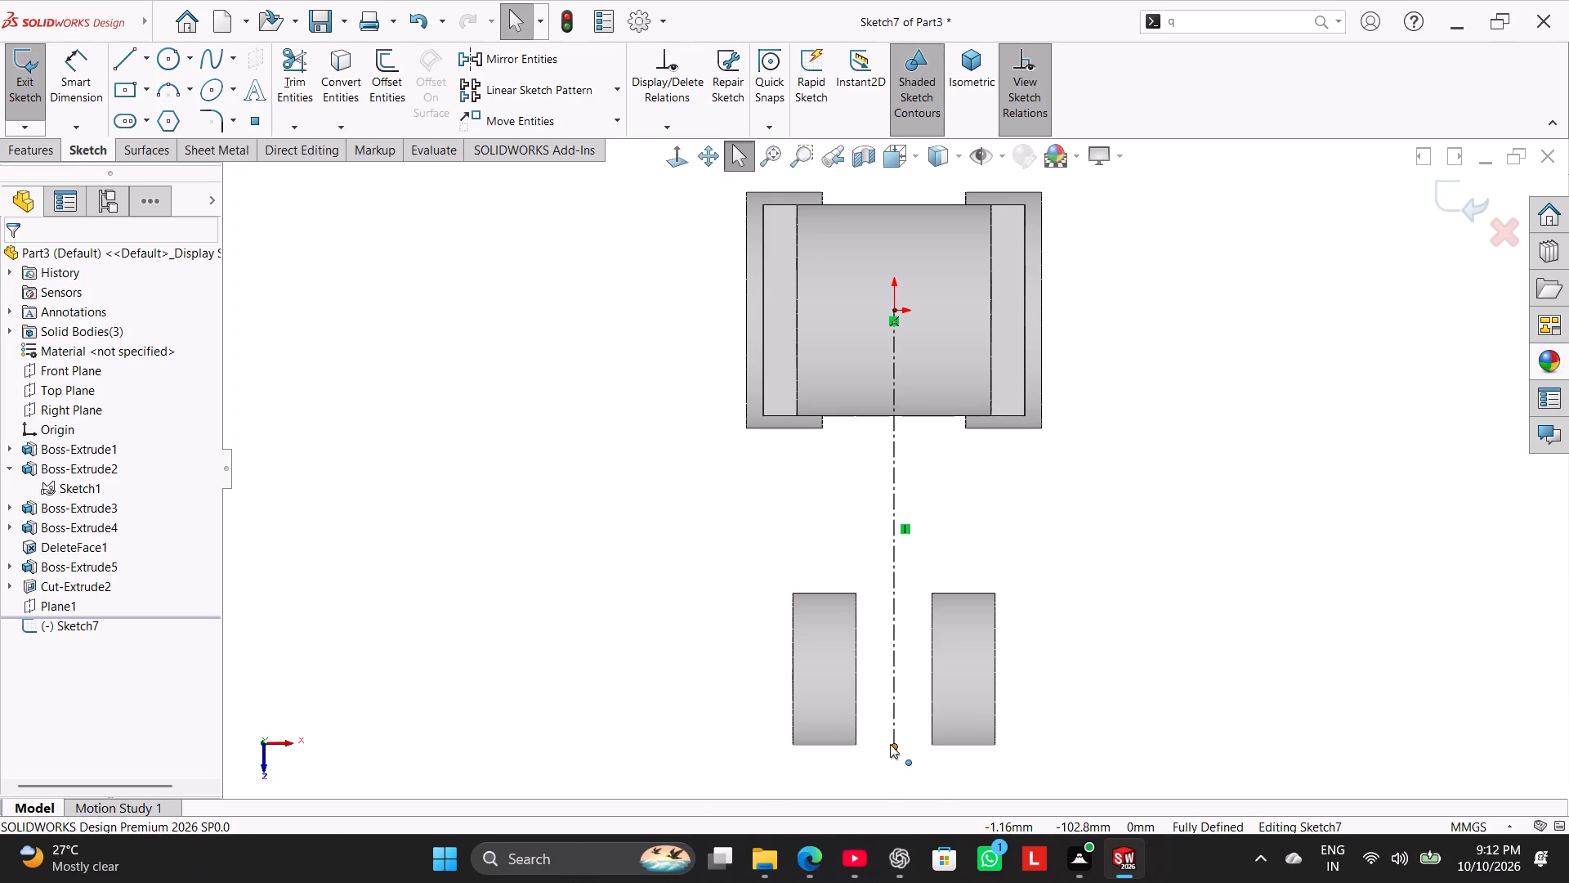
{"action": "left_click_drag", "start_coordinate": [892, 746], "coordinate": [905, 677]}
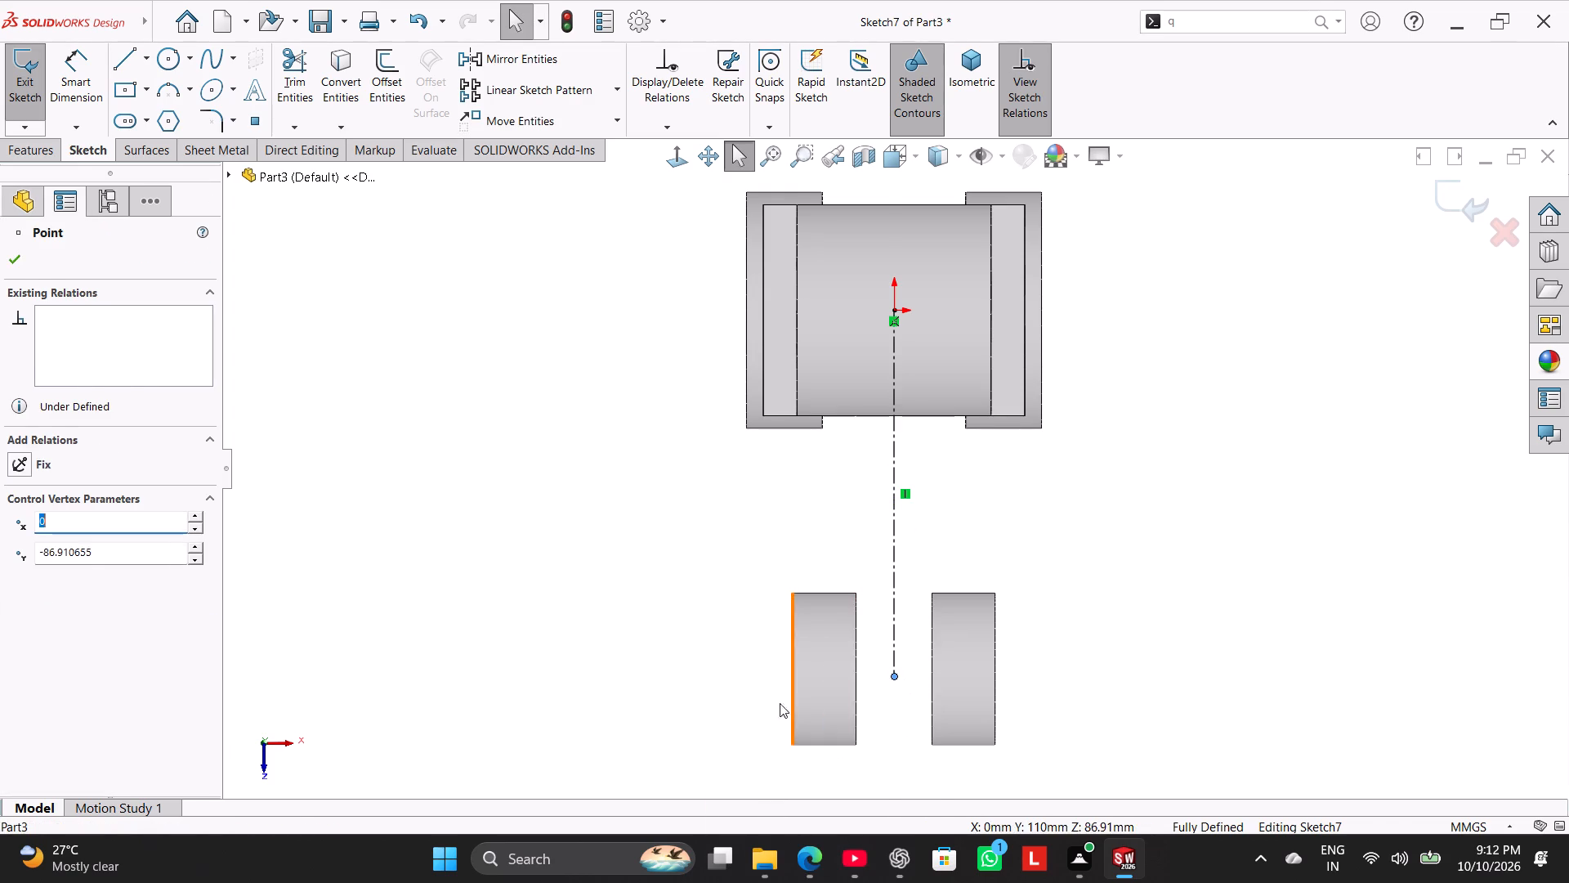
{"action": "left_click", "coordinate": [672, 666]}
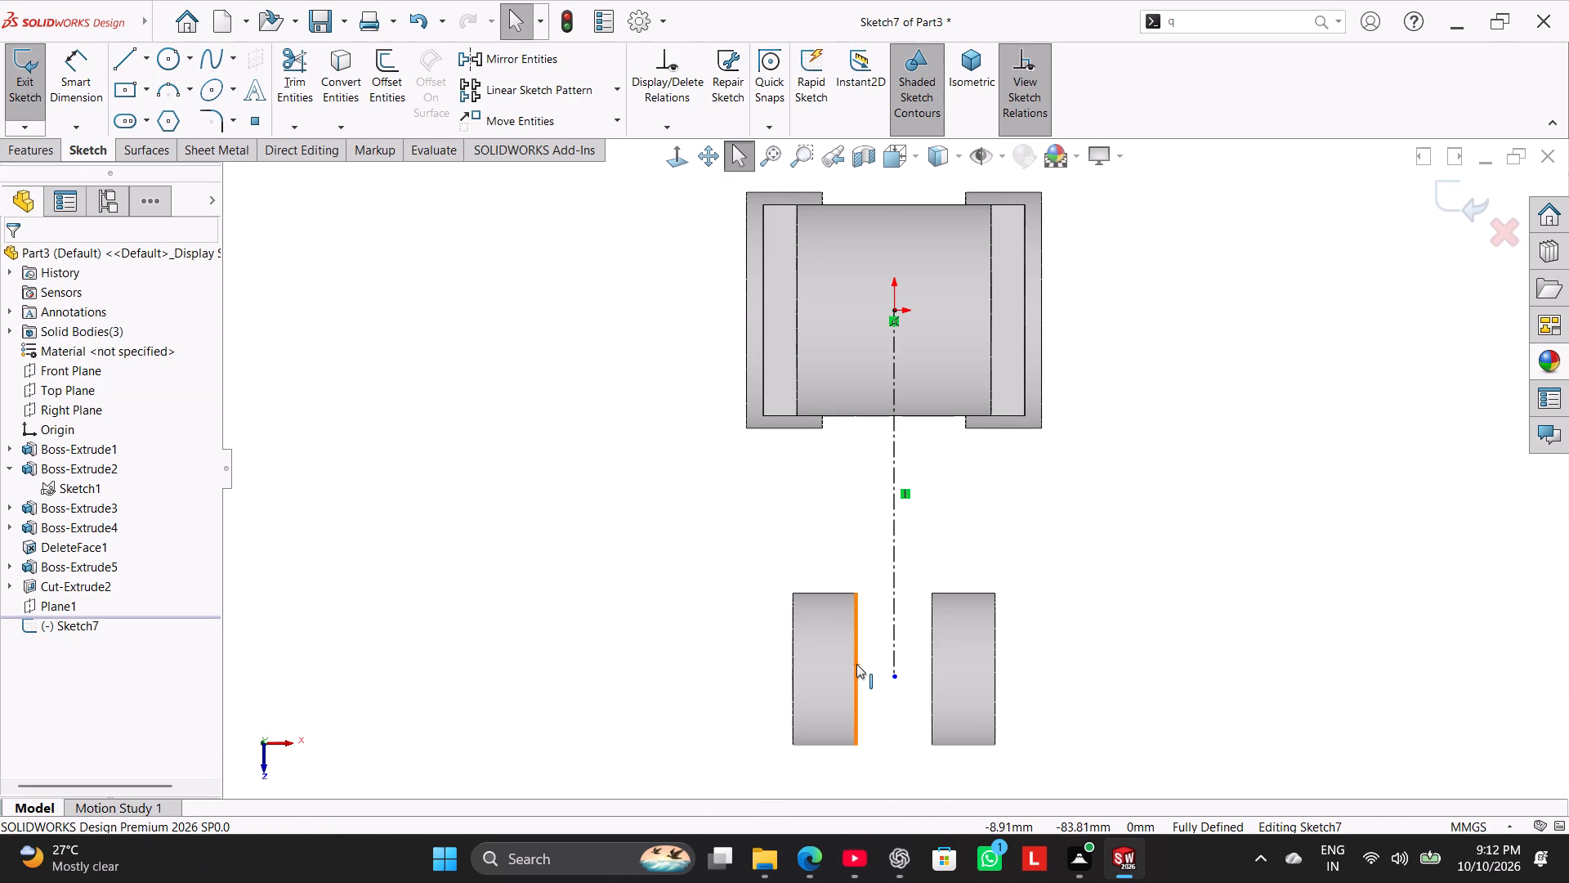
Dimension the centerline's free endpoint 18 mm from the lower edge of the left side ring.
{"action": "left_click", "coordinate": [856, 682], "text": "ctrl"}
{"action": "left_click", "coordinate": [682, 683]}
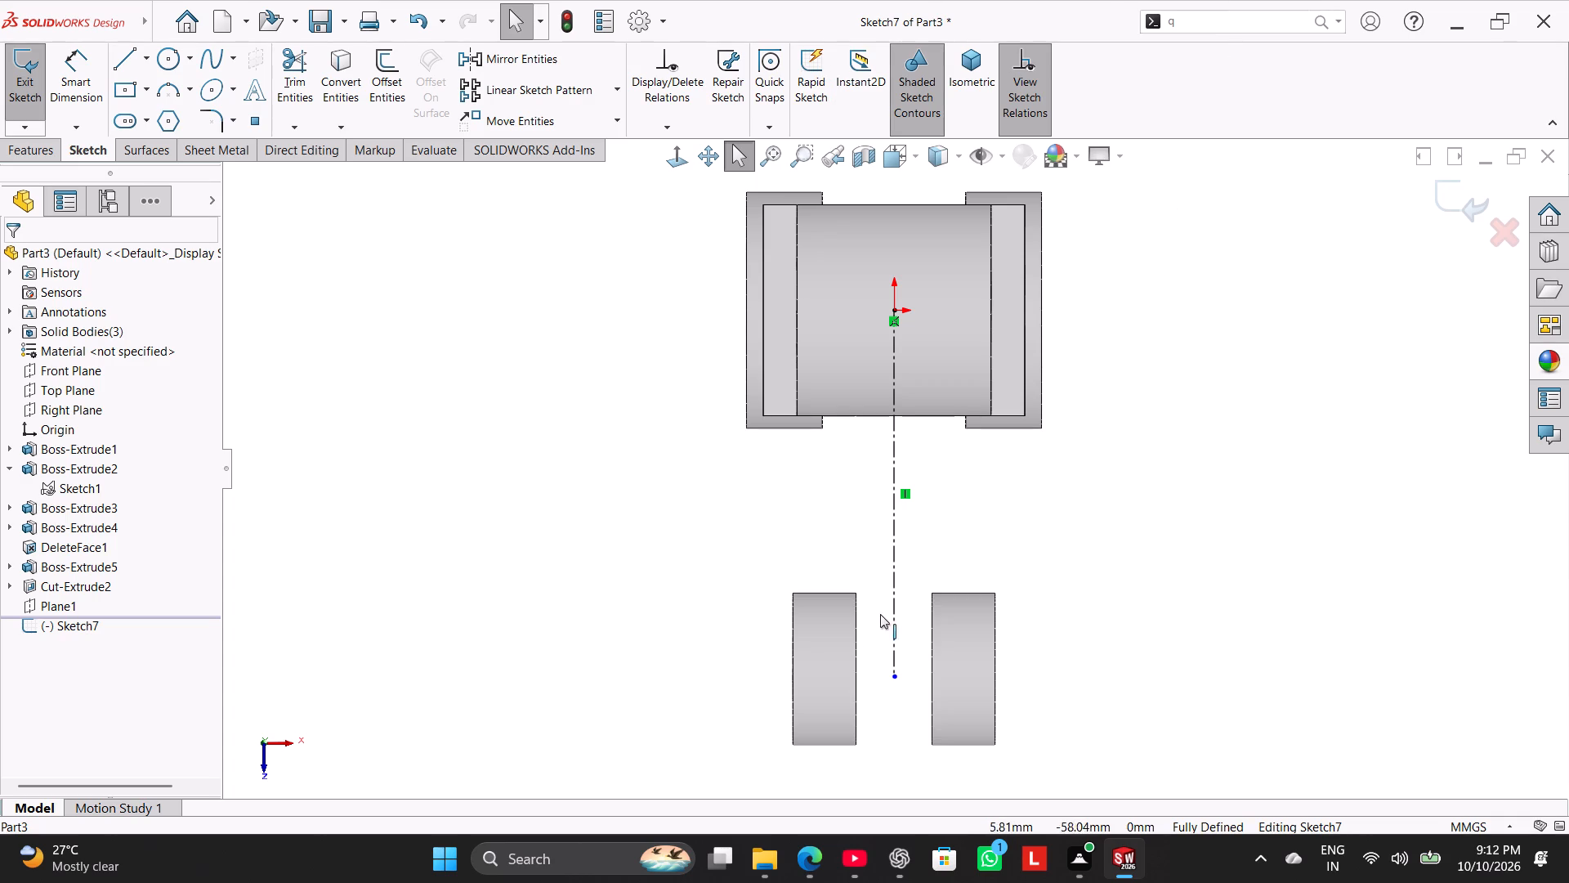
{"action": "left_click", "coordinate": [897, 679]}
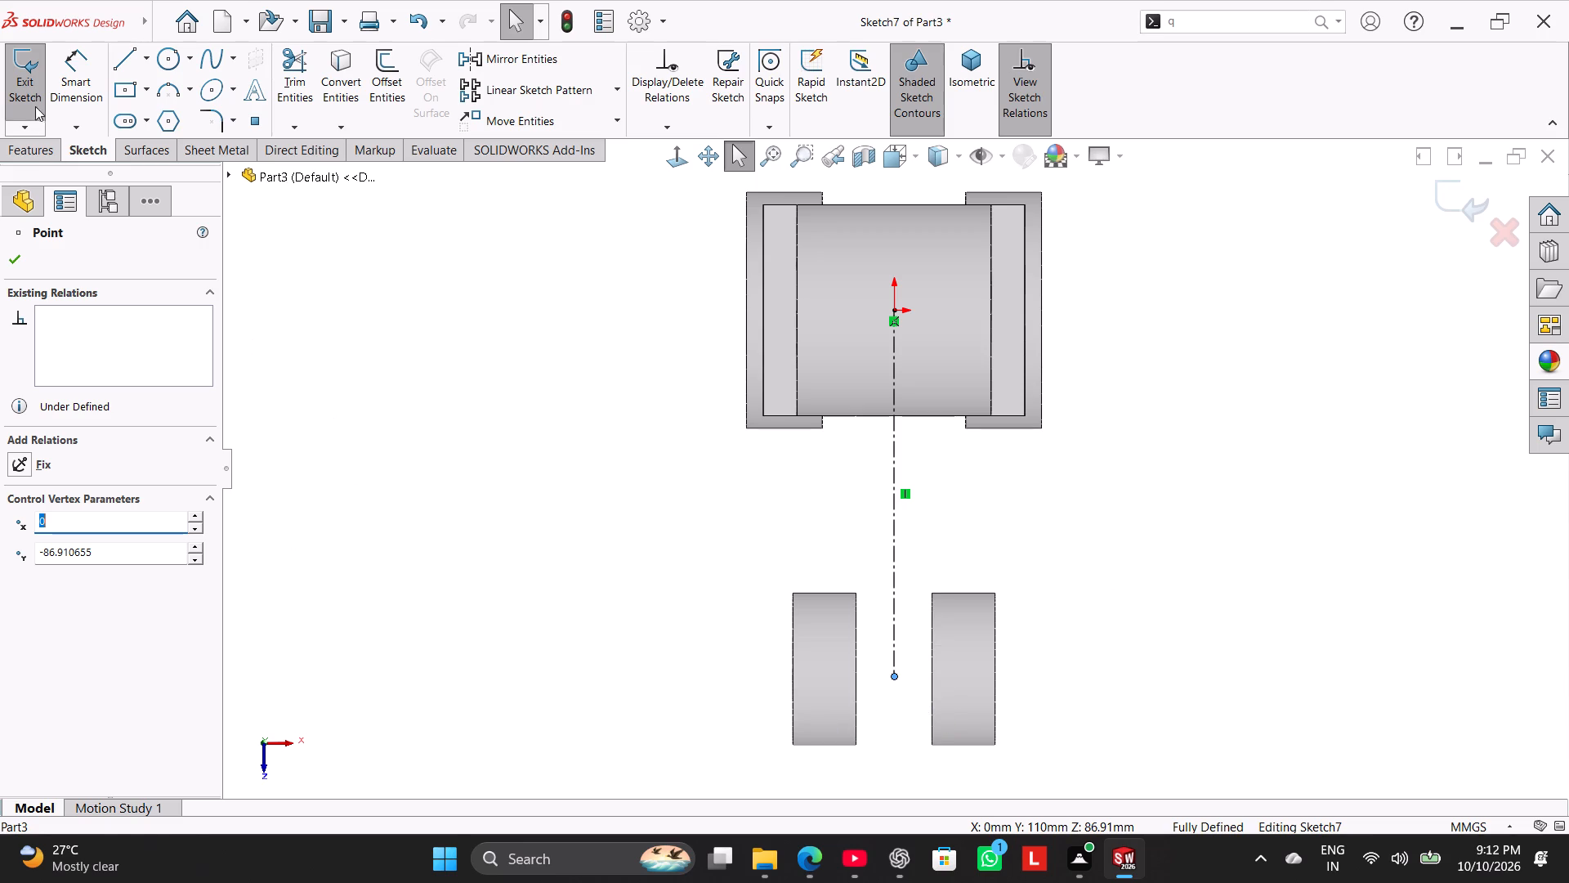
{"action": "left_click", "coordinate": [60, 89]}
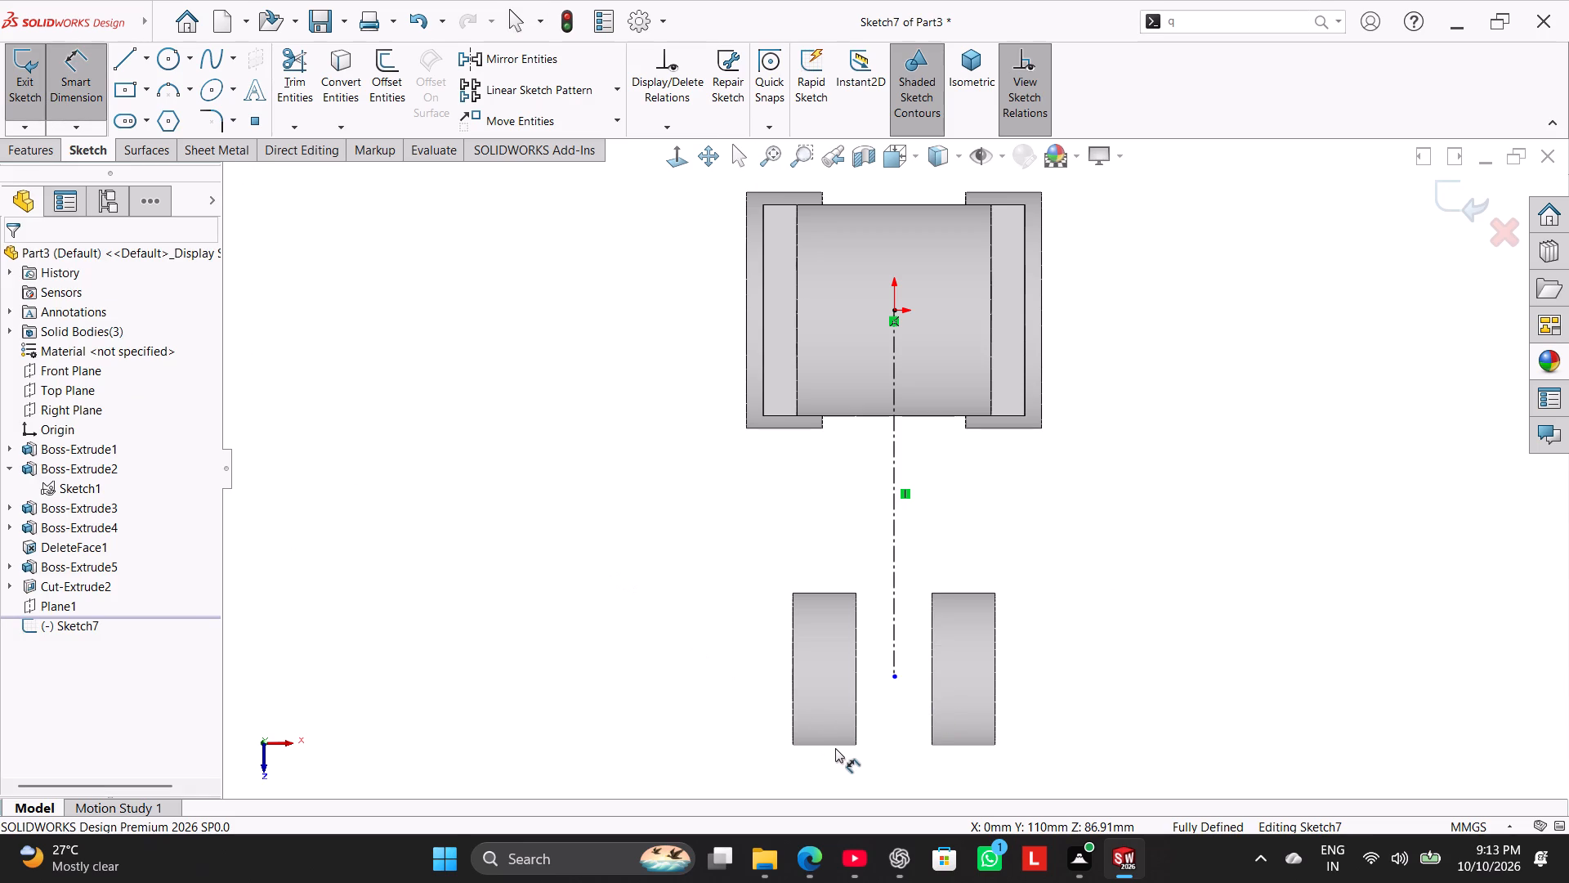
{"action": "left_click", "coordinate": [835, 746]}
{"action": "left_click", "coordinate": [896, 679]}
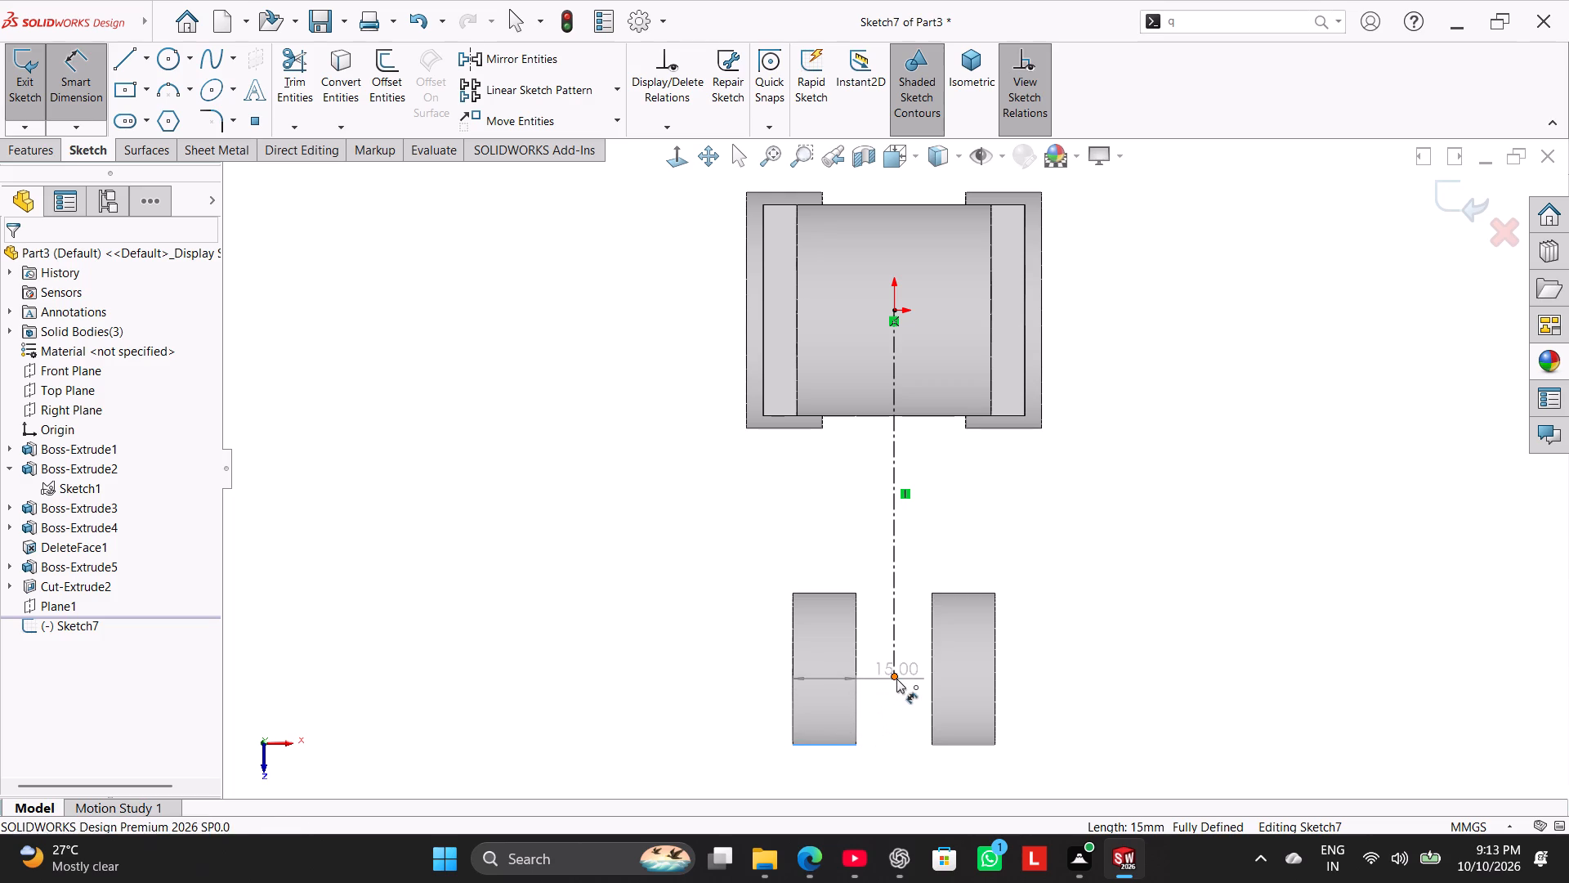
{"action": "left_click", "coordinate": [733, 703]}
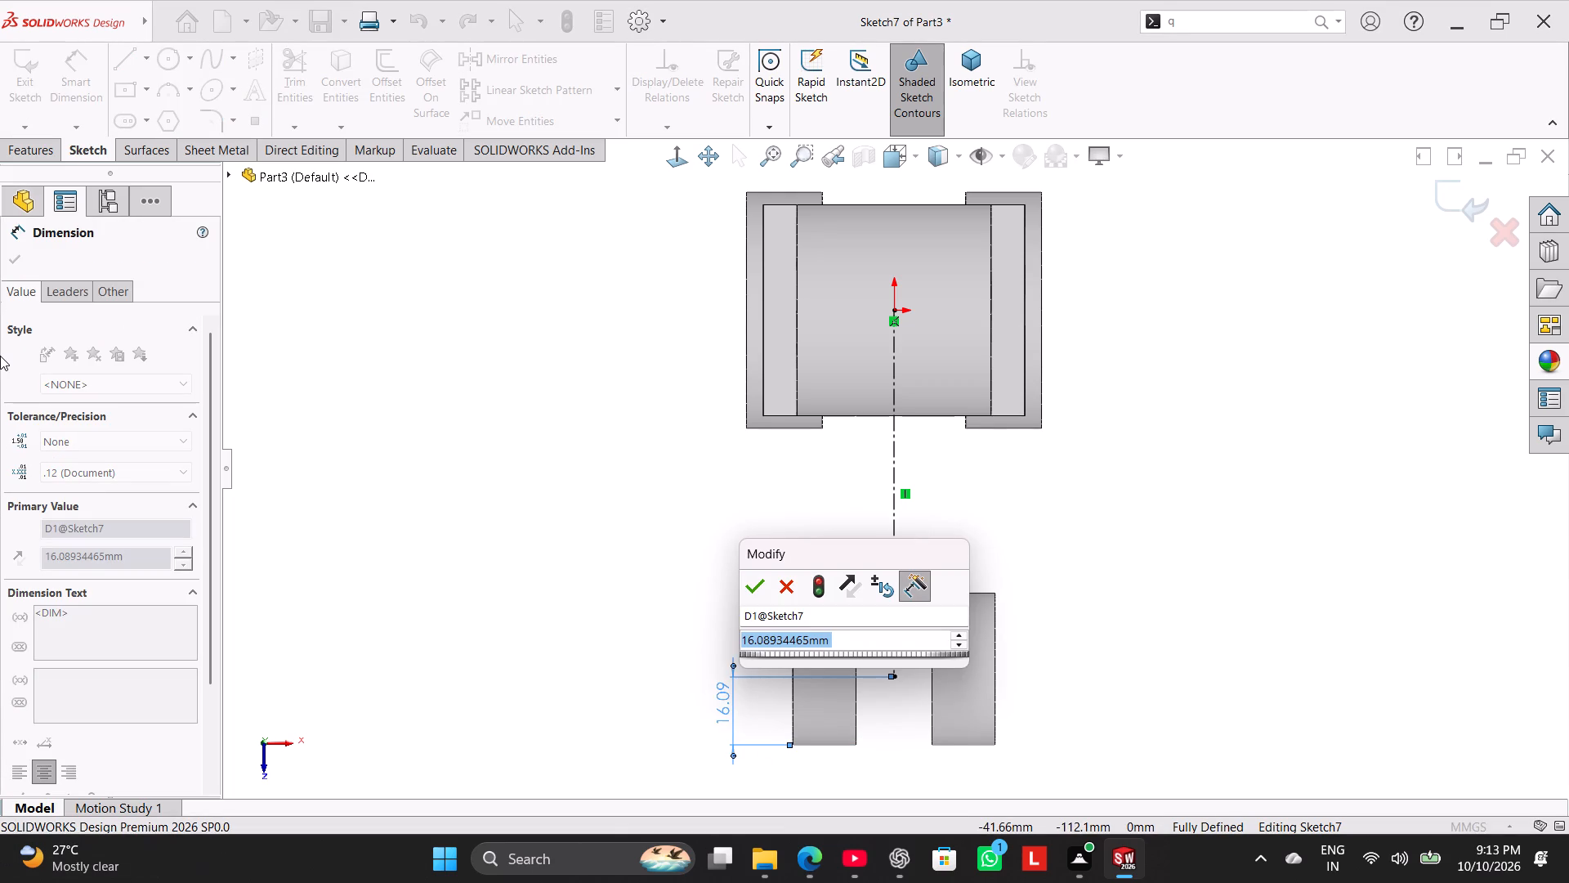
{"action": "type", "text": "36"}
{"action": "type", "text": "/2"}
{"action": "key", "text": "Return"}
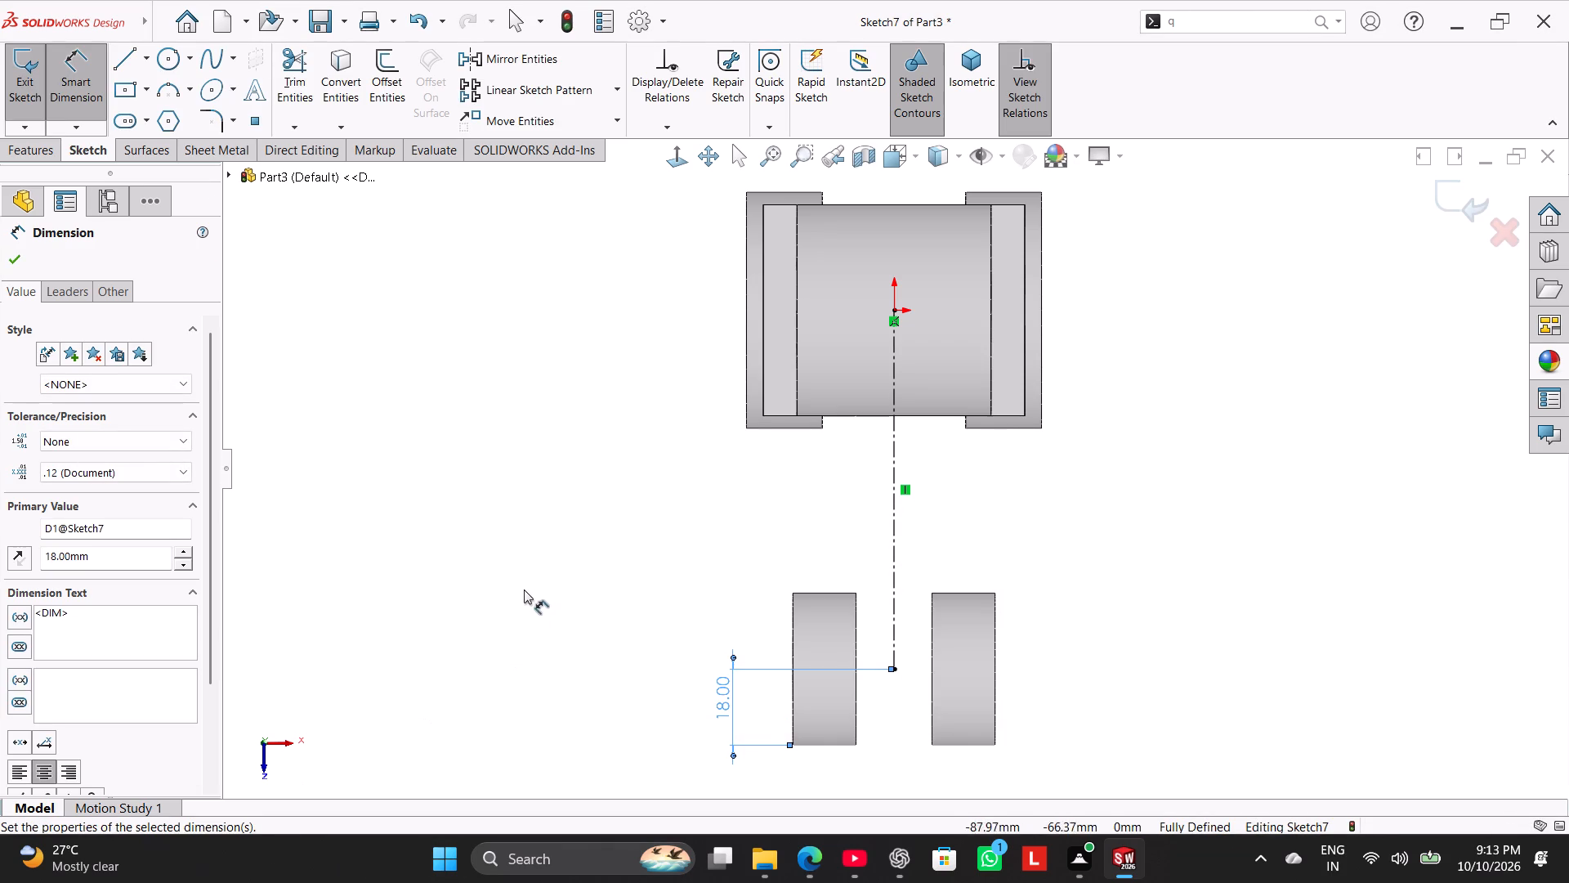
{"action": "left_click", "coordinate": [523, 590]}
{"action": "right_click", "coordinate": [534, 572]}
{"action": "left_click", "coordinate": [565, 626]}
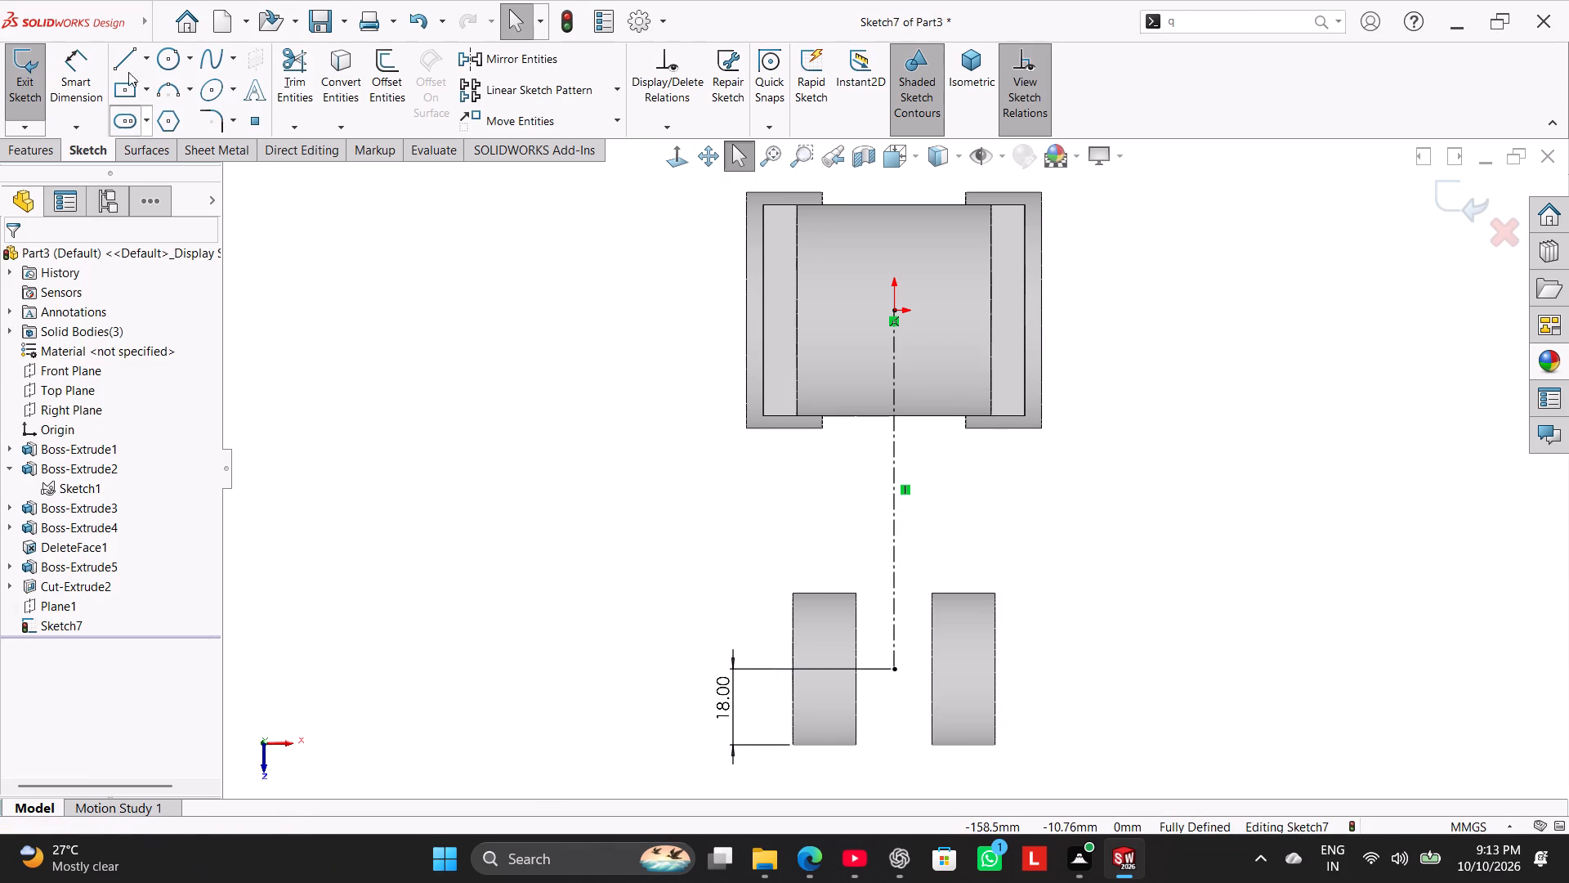
Sketch a stepped three-line chain left of the centerline: about 54 mm down, 12 mm outward, and 31 mm down into the left ring.
{"action": "left_click", "coordinate": [125, 60]}
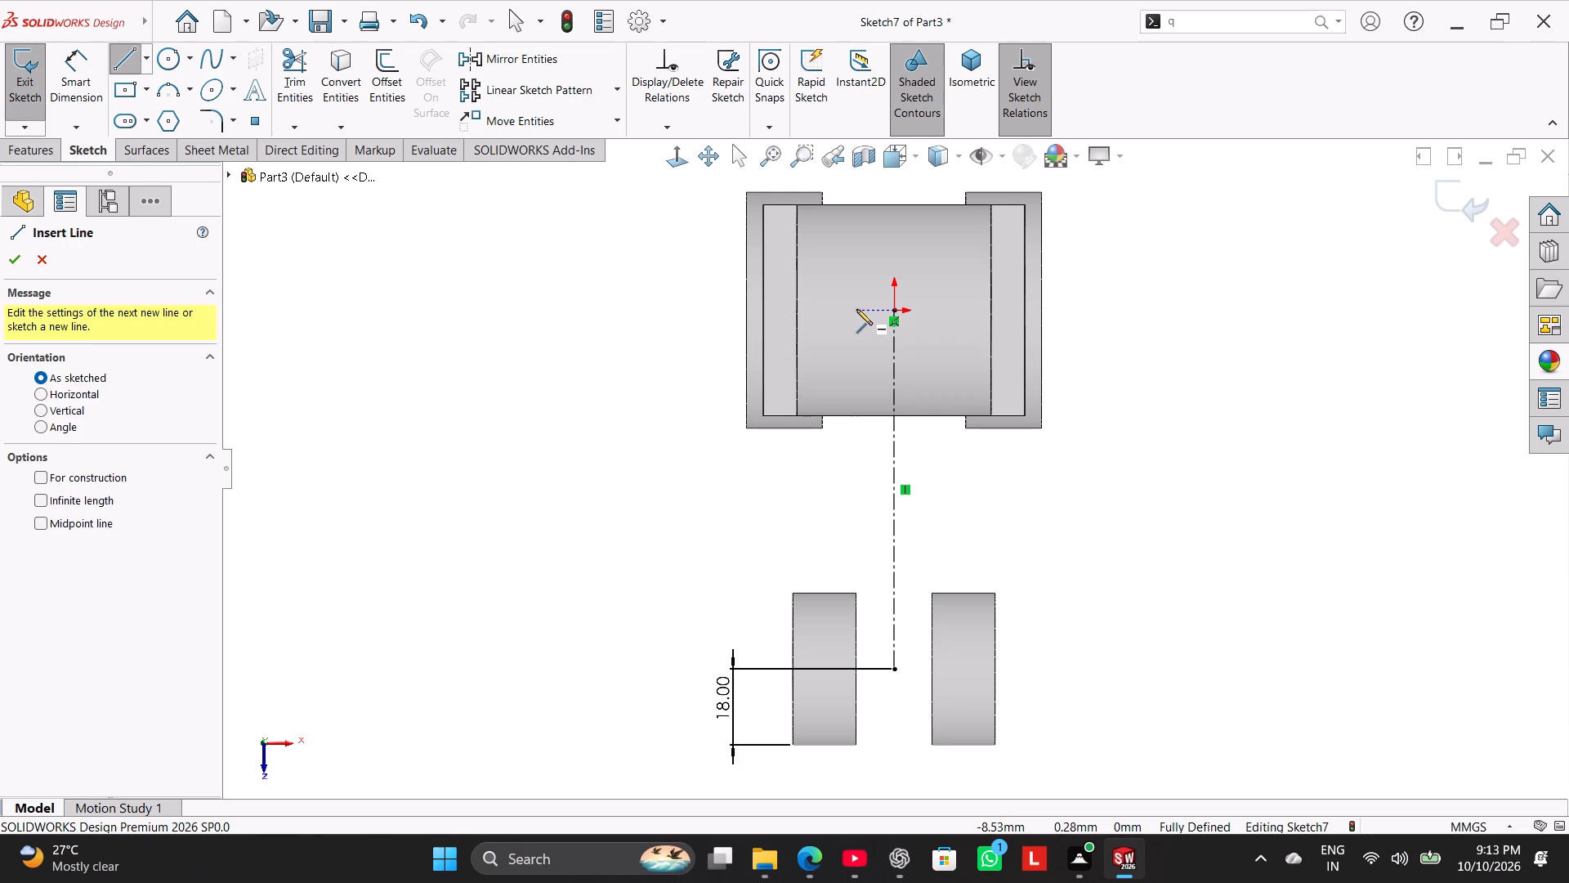
{"action": "left_click", "coordinate": [856, 309]}
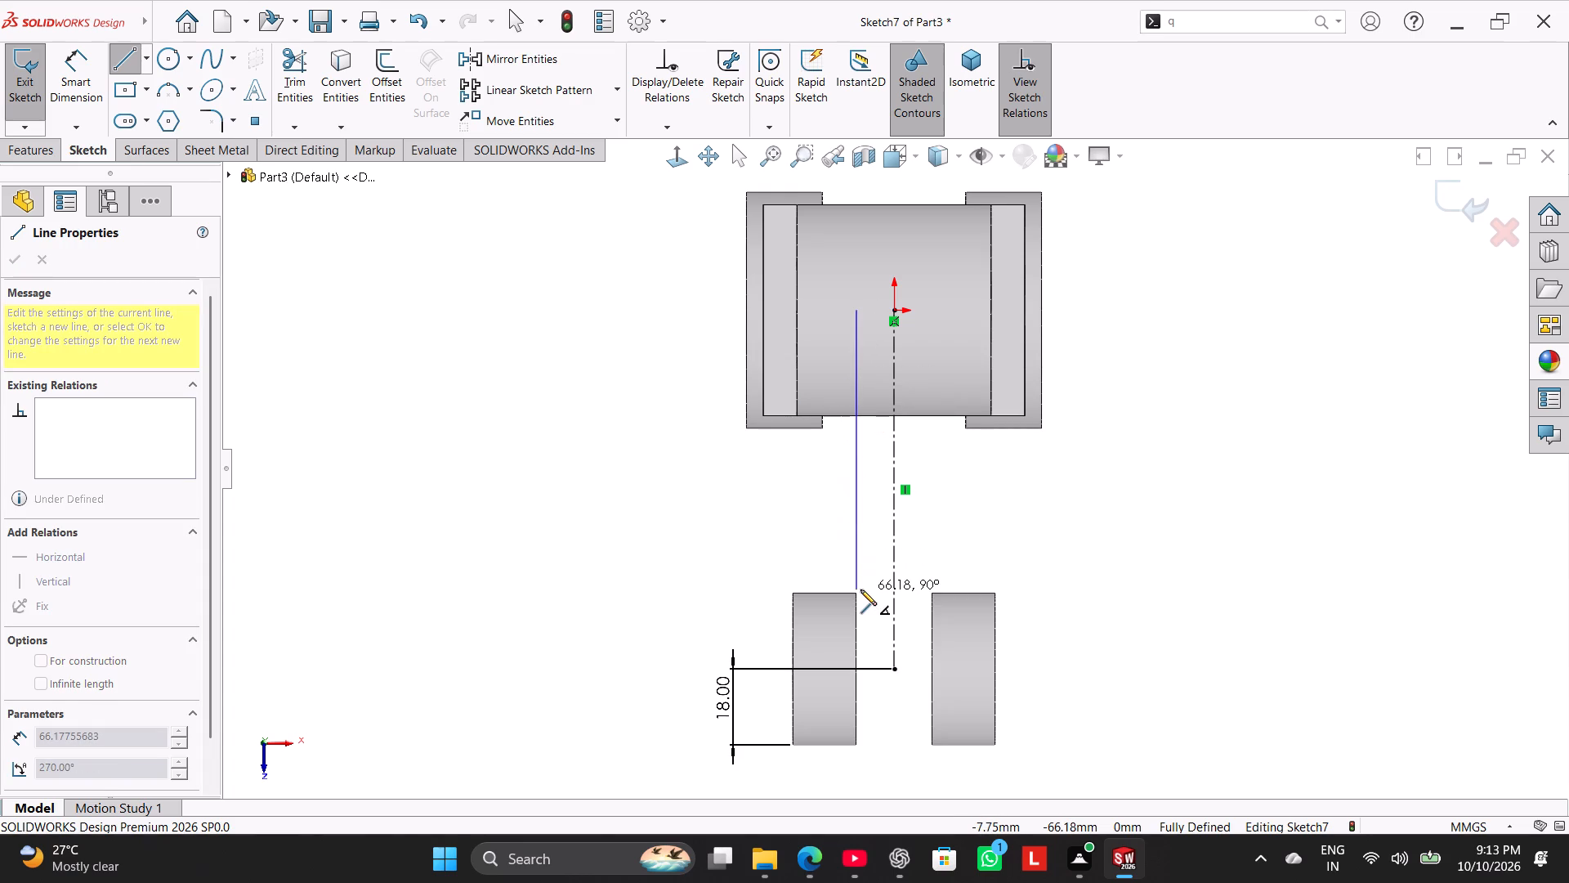
{"action": "left_click", "coordinate": [863, 539]}
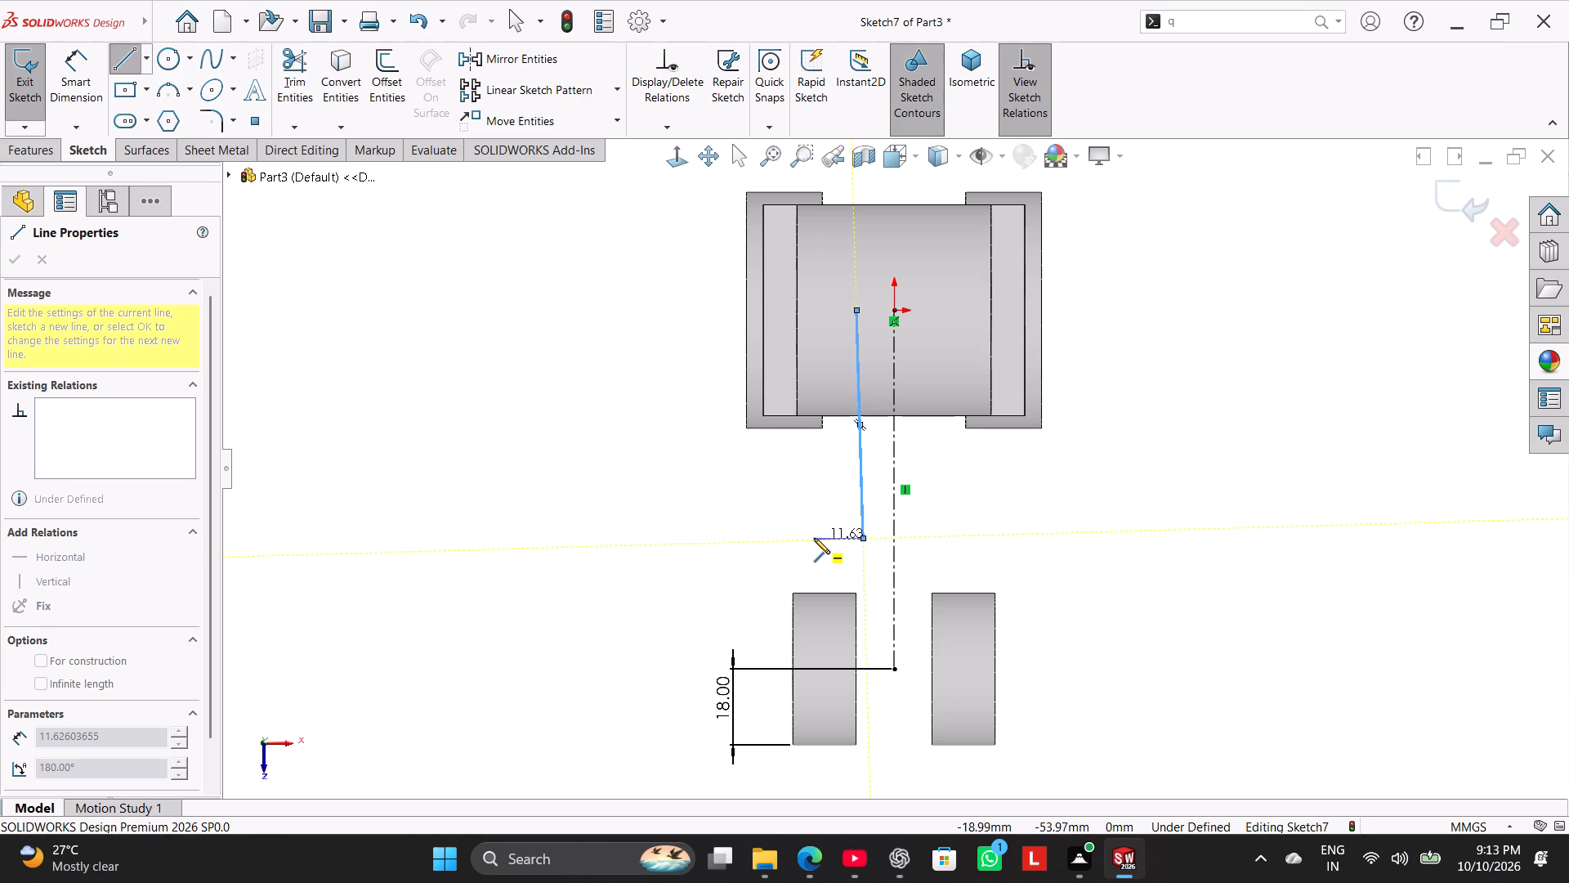
{"action": "left_click", "coordinate": [814, 538]}
{"action": "left_click", "coordinate": [813, 669]}
{"action": "right_click", "coordinate": [733, 598]}
{"action": "left_click", "coordinate": [760, 605]}
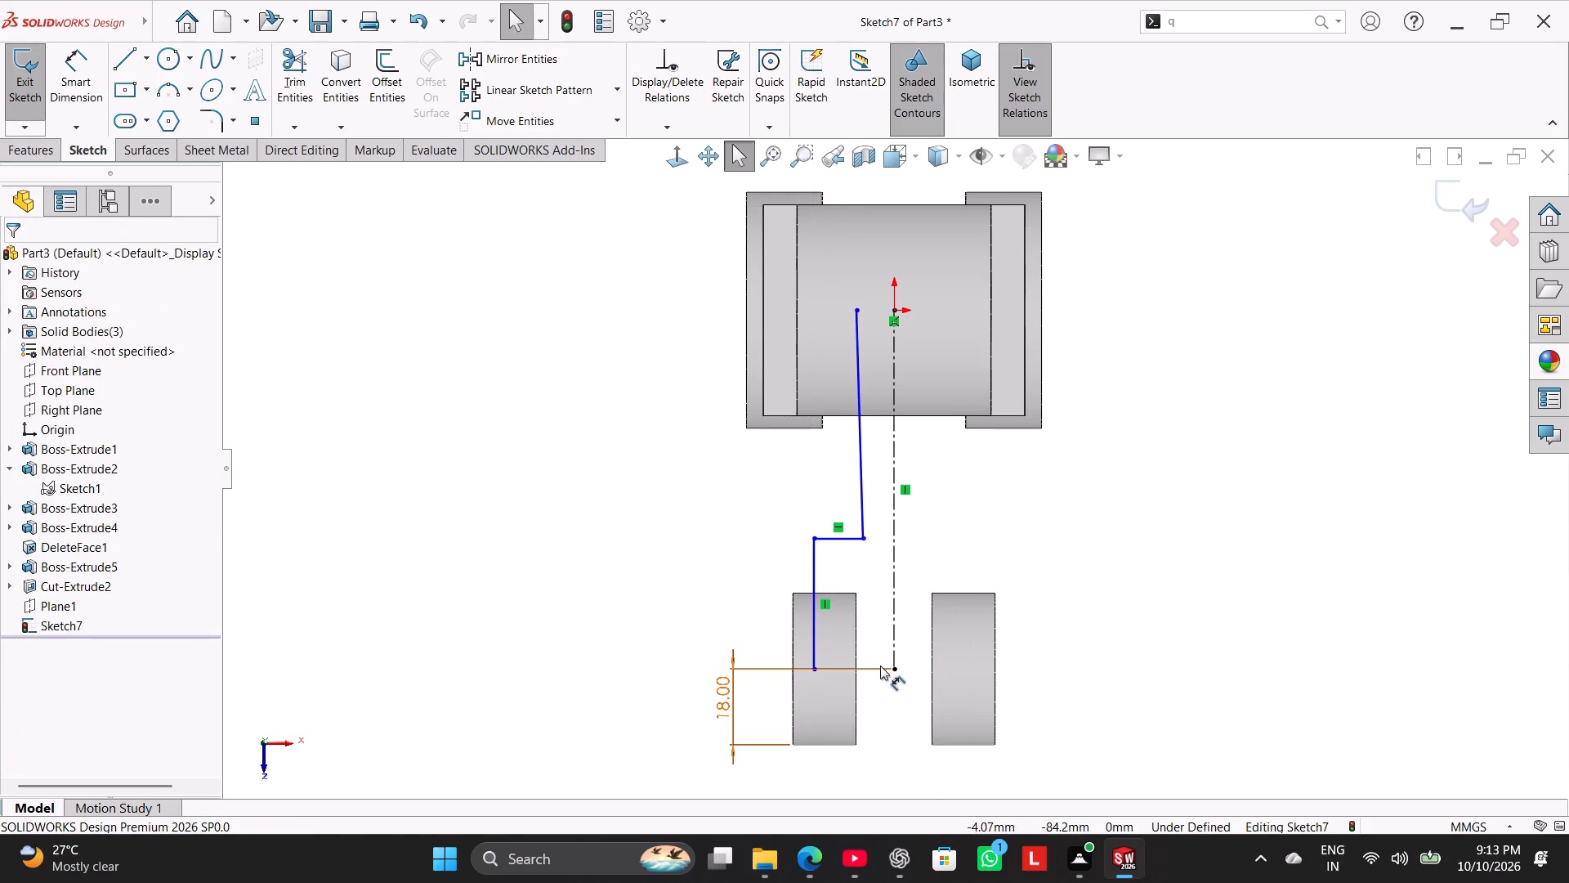
Make the long, slightly slanted line of the stepped profile vertical.
{"action": "left_click", "coordinate": [891, 668]}
{"action": "left_click", "coordinate": [815, 670], "text": "ctrl"}
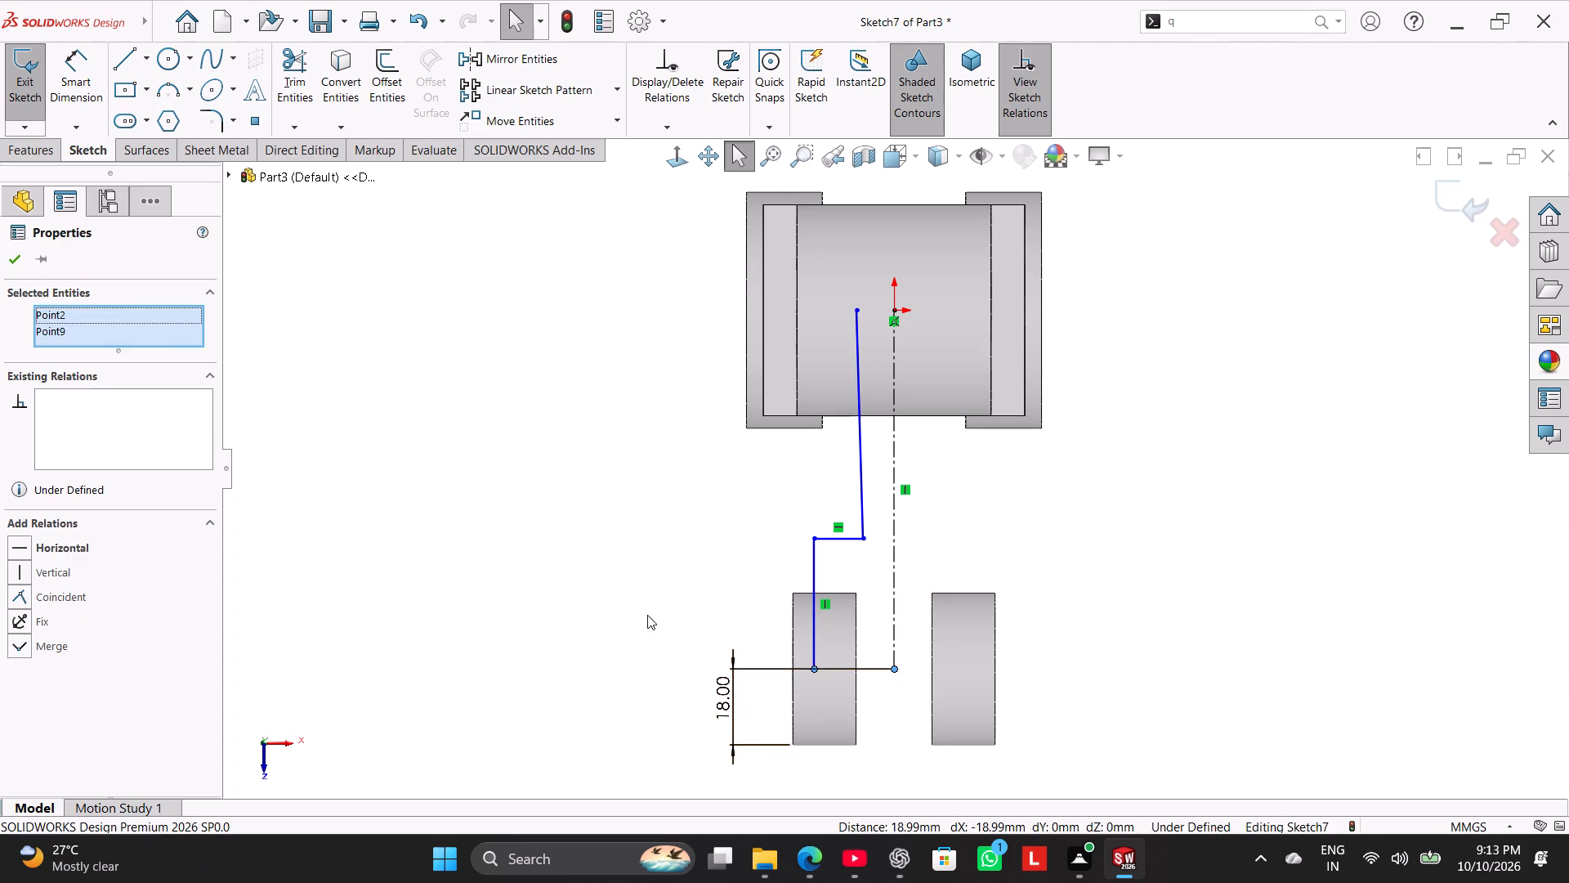
{"action": "left_click", "coordinate": [543, 567]}
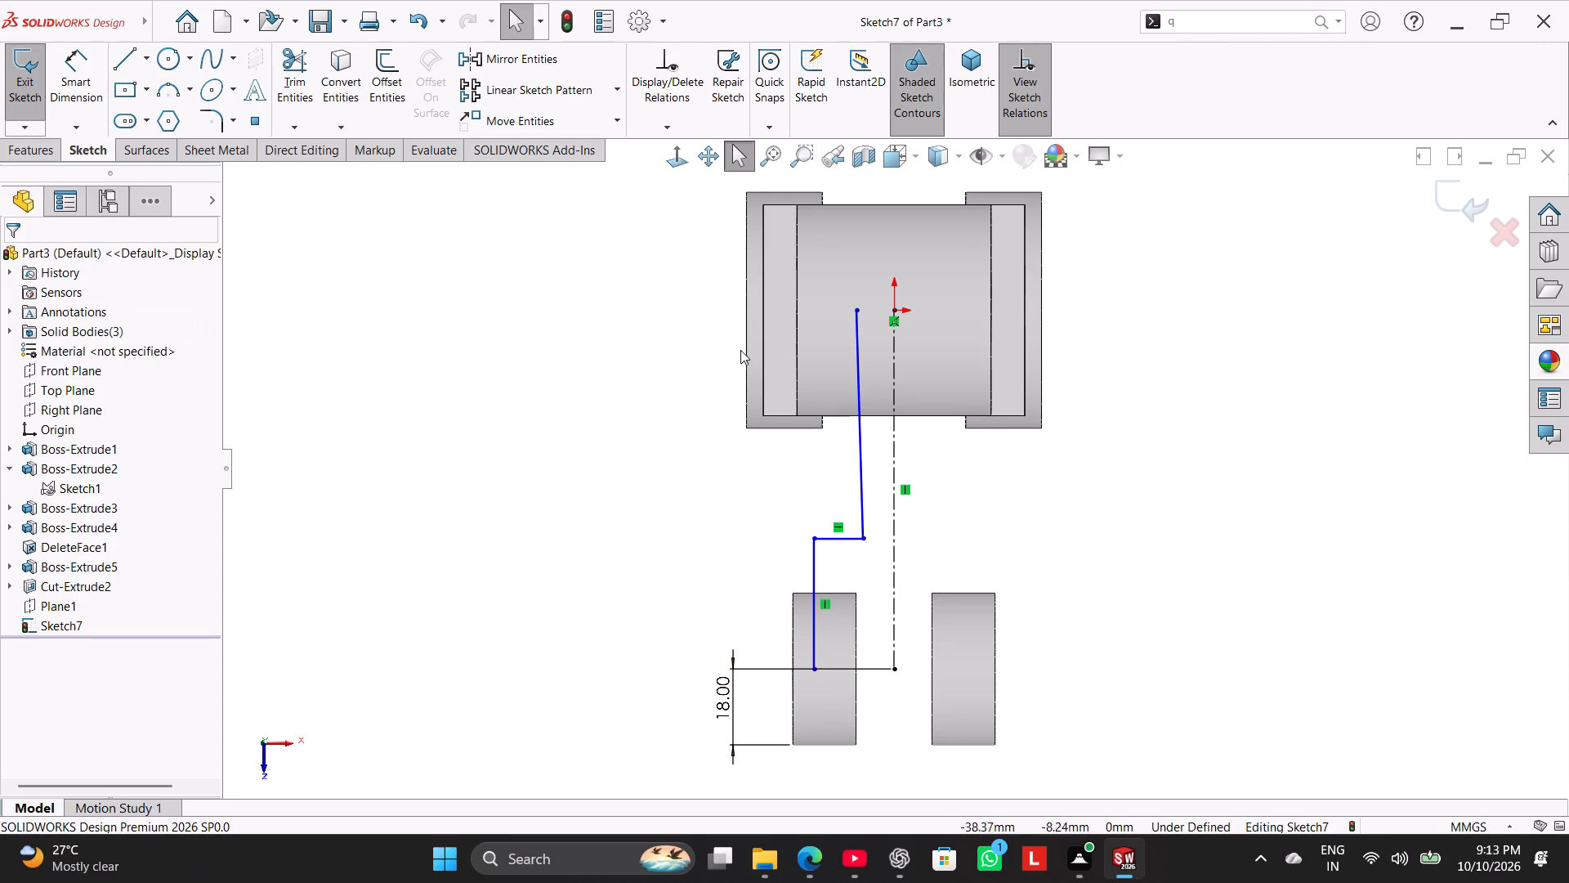
{"action": "right_click", "coordinate": [855, 418]}
{"action": "left_click", "coordinate": [779, 442]}
{"action": "right_click", "coordinate": [857, 442]}
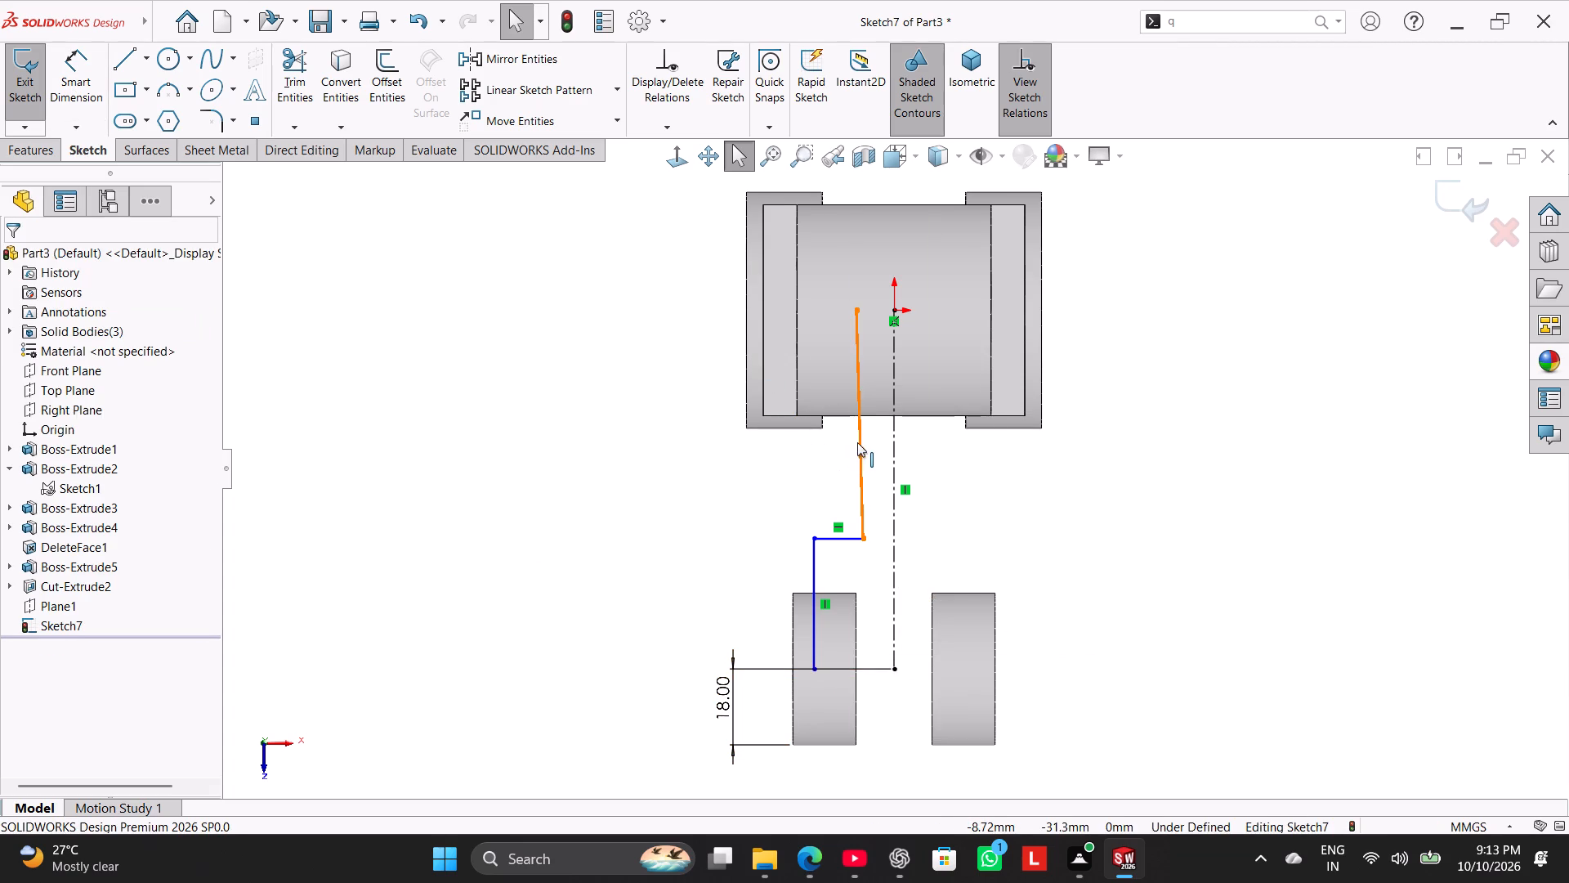
{"action": "left_click_drag", "start_coordinate": [905, 392], "coordinate": [896, 392]}
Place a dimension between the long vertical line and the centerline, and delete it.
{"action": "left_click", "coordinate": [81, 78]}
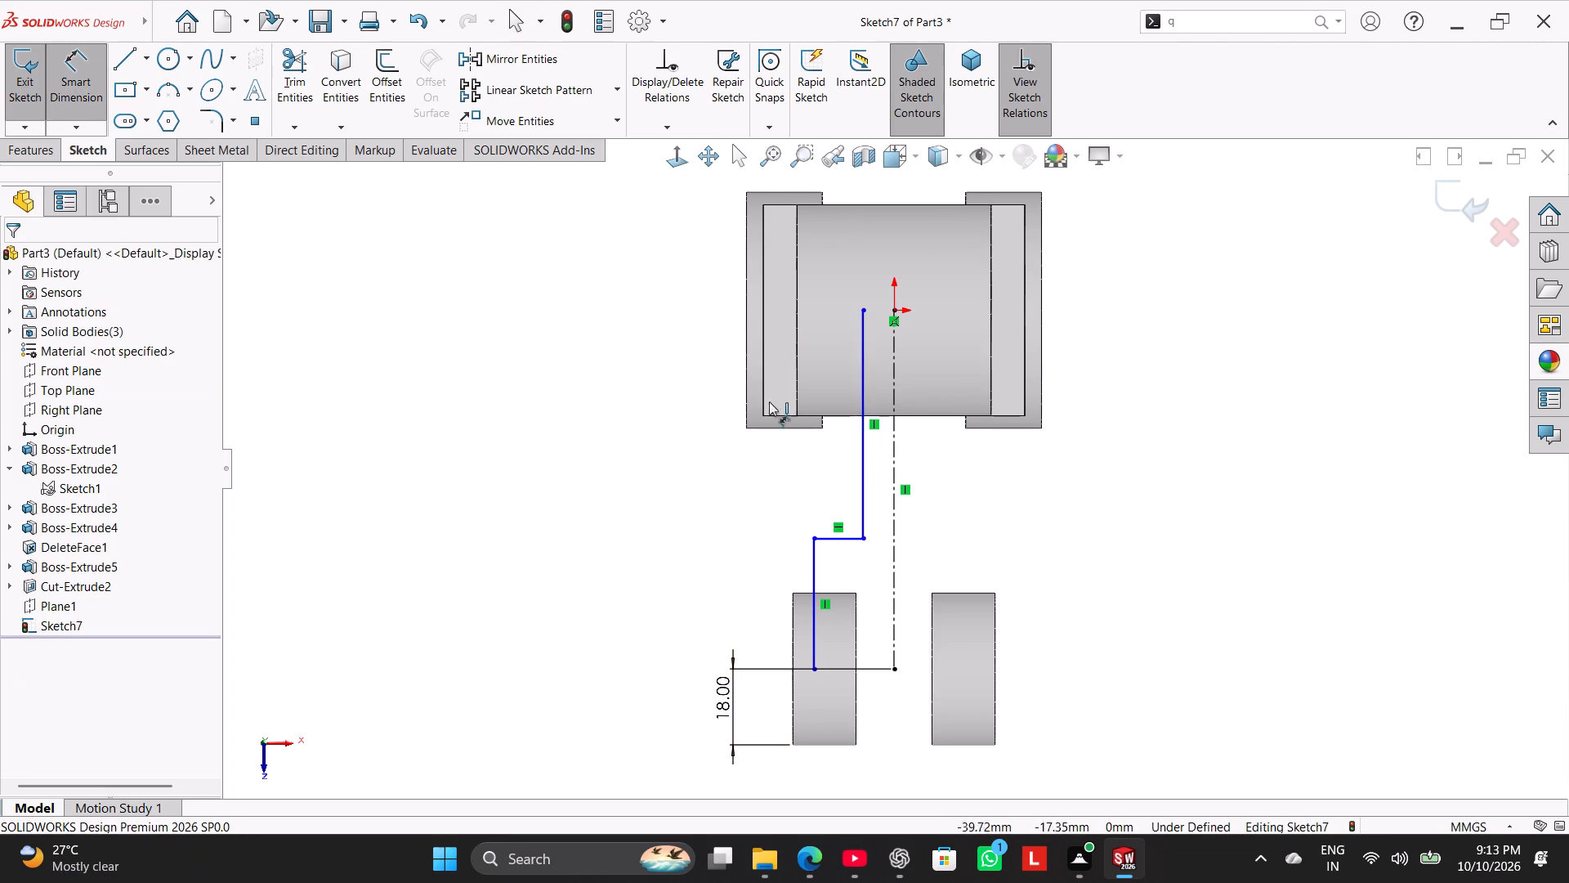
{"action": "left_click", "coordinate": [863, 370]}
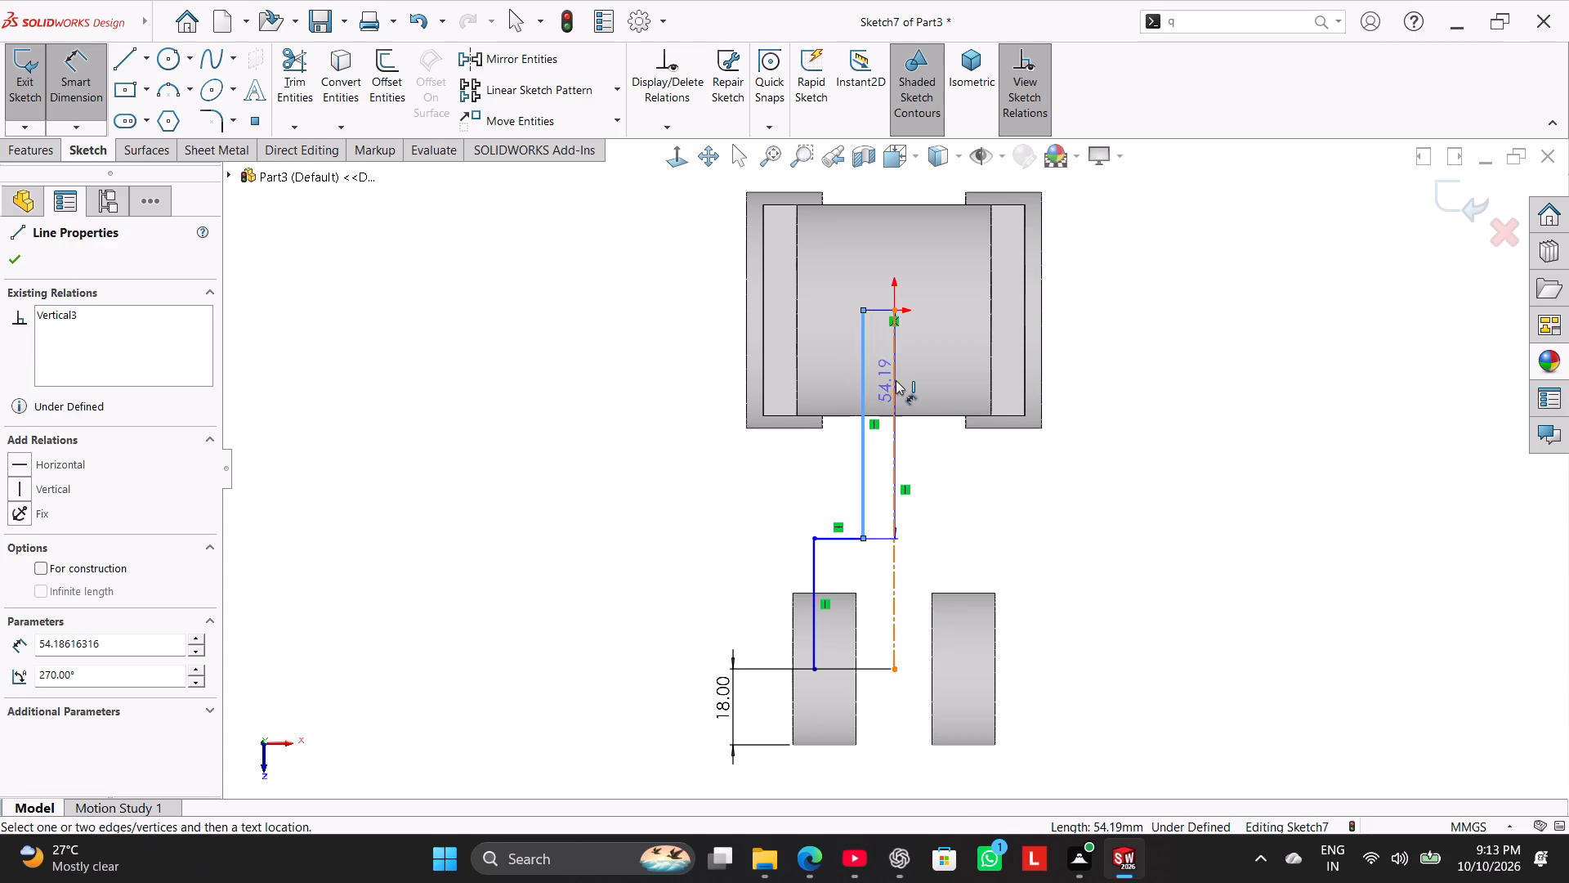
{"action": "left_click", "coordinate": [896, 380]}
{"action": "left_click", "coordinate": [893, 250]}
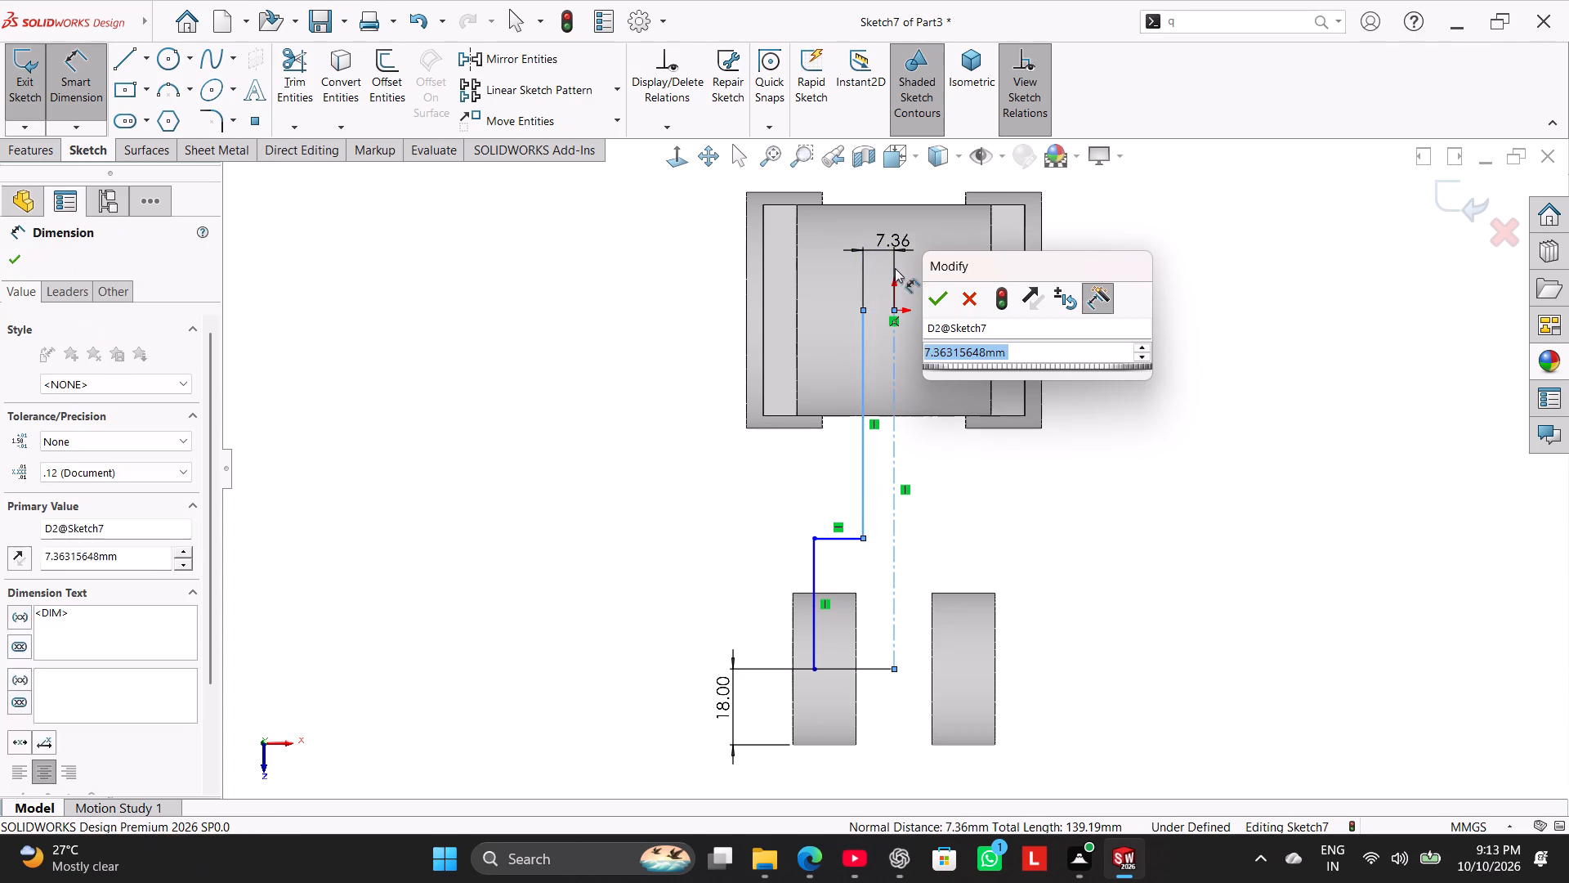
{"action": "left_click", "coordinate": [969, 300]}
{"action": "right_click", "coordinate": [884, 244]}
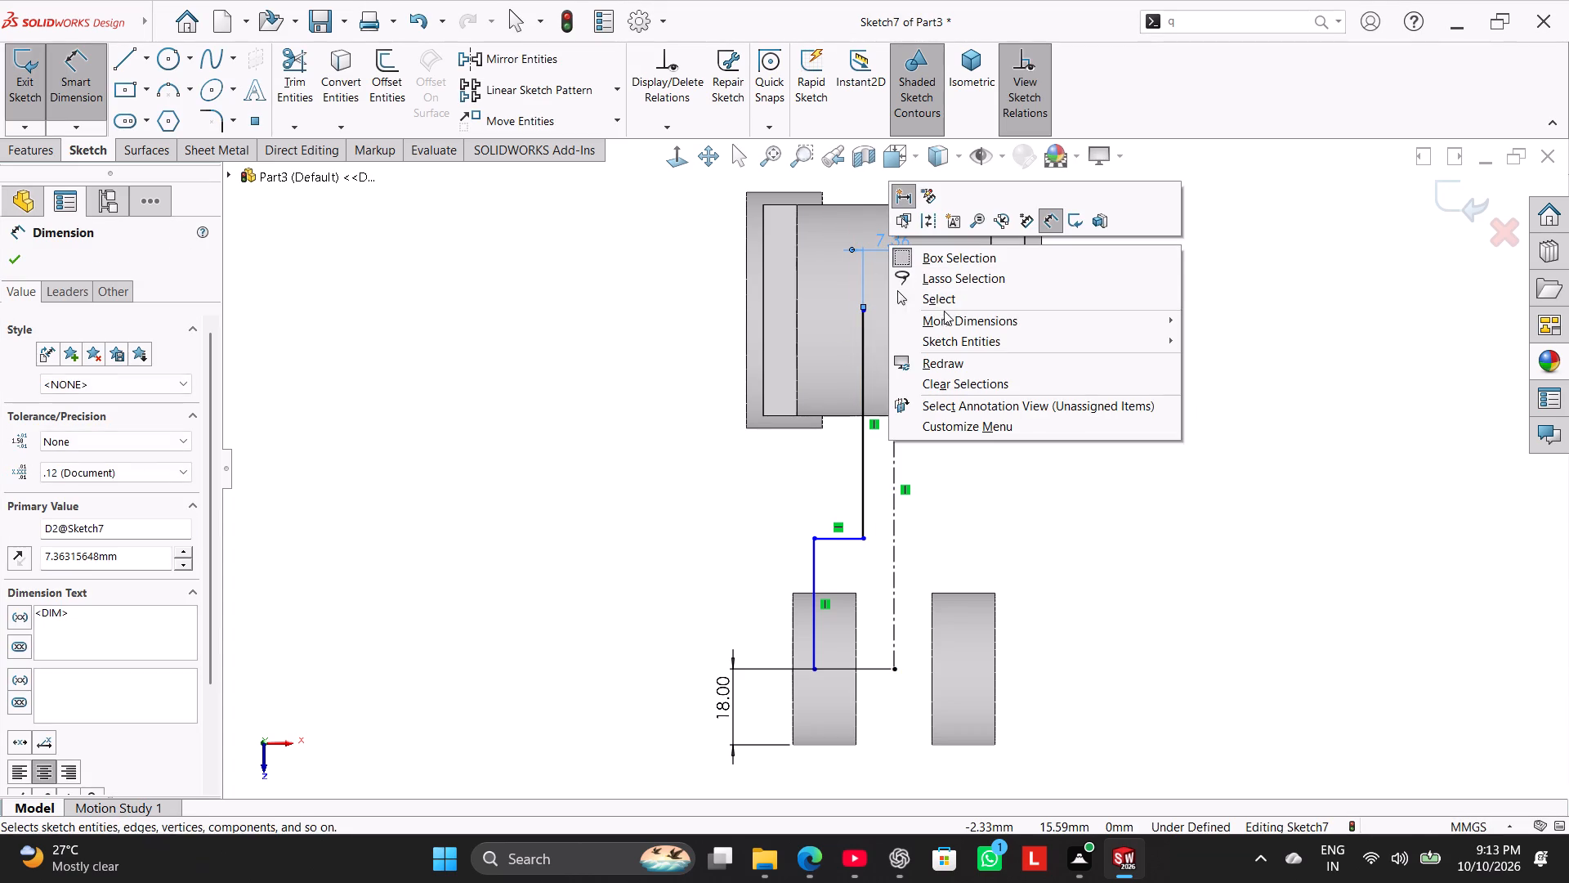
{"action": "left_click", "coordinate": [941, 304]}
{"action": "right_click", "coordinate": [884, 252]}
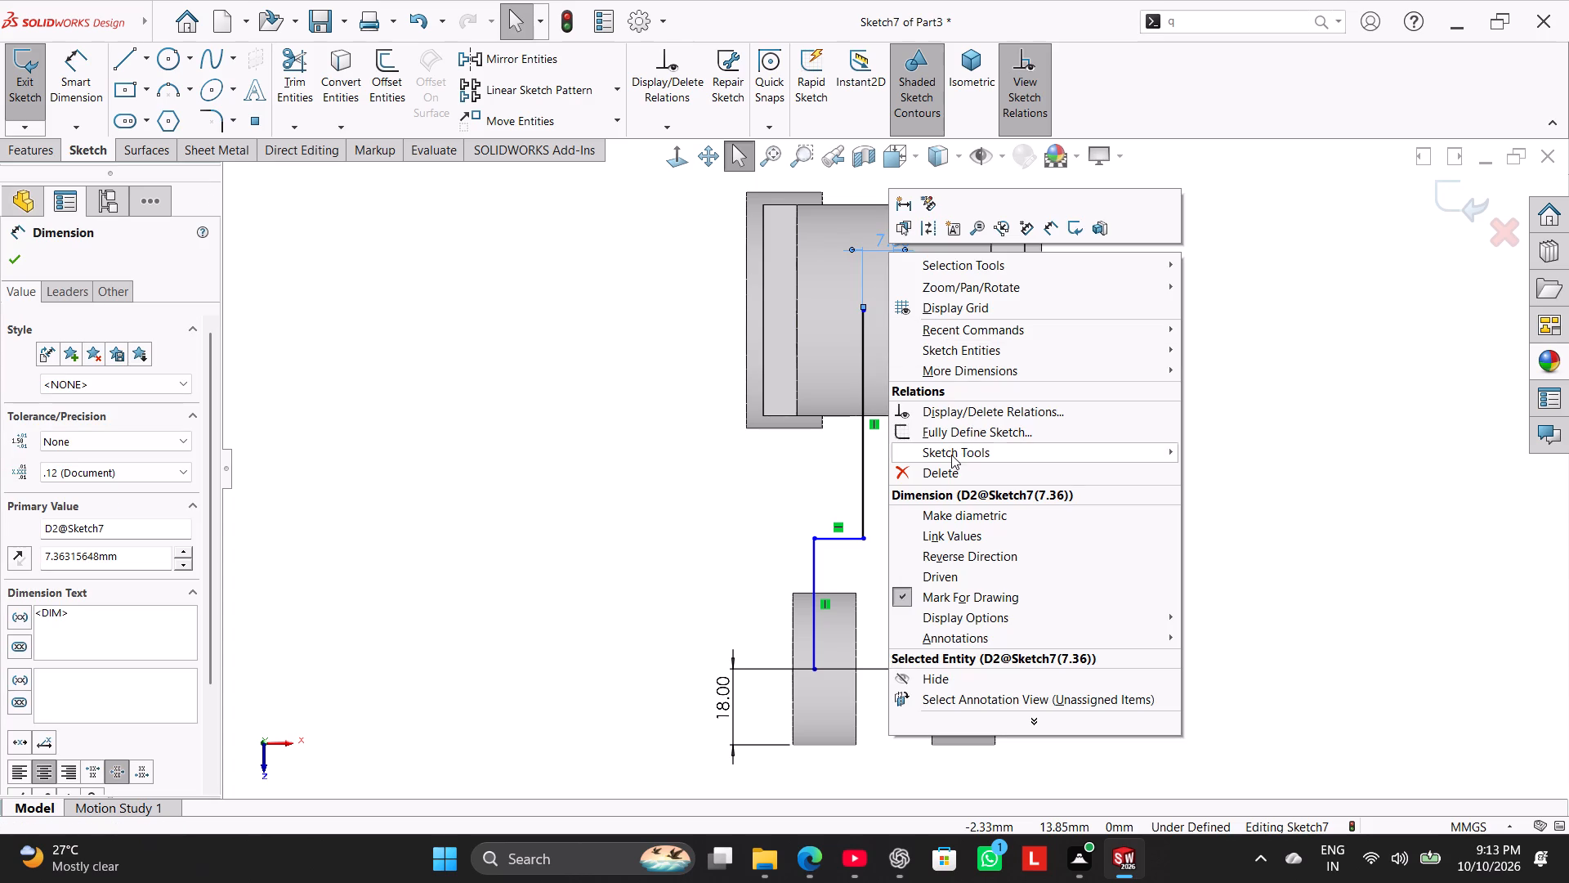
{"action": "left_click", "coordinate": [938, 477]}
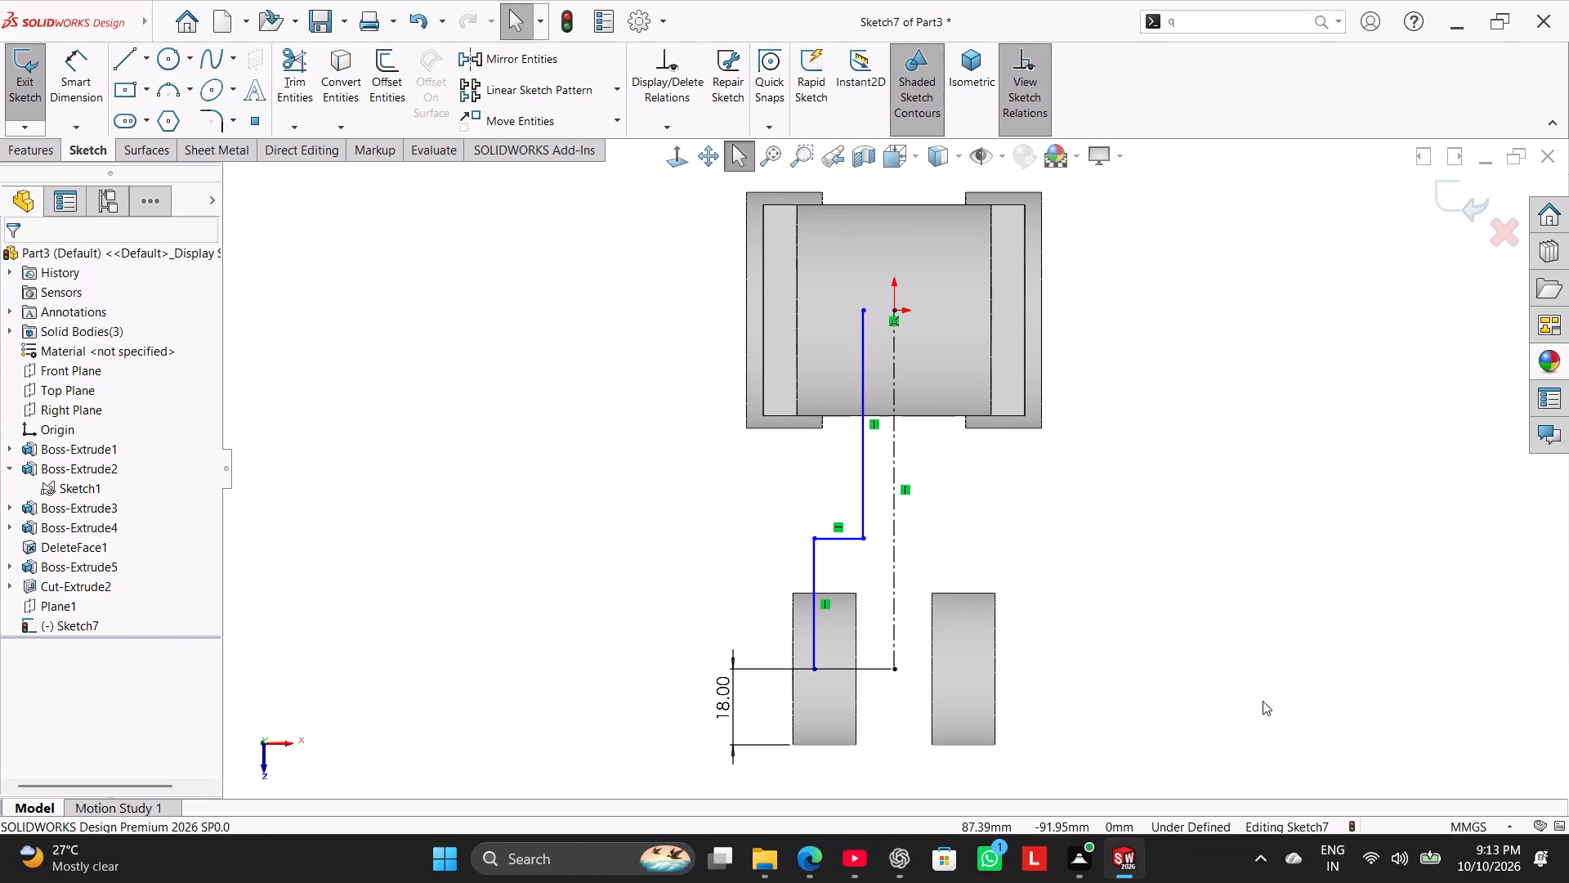
Mirror the stepped three-line chain about the vertical centerline.
{"action": "left_click_drag", "start_coordinate": [1263, 701], "coordinate": [560, 267]}
{"action": "left_click", "coordinate": [526, 57]}
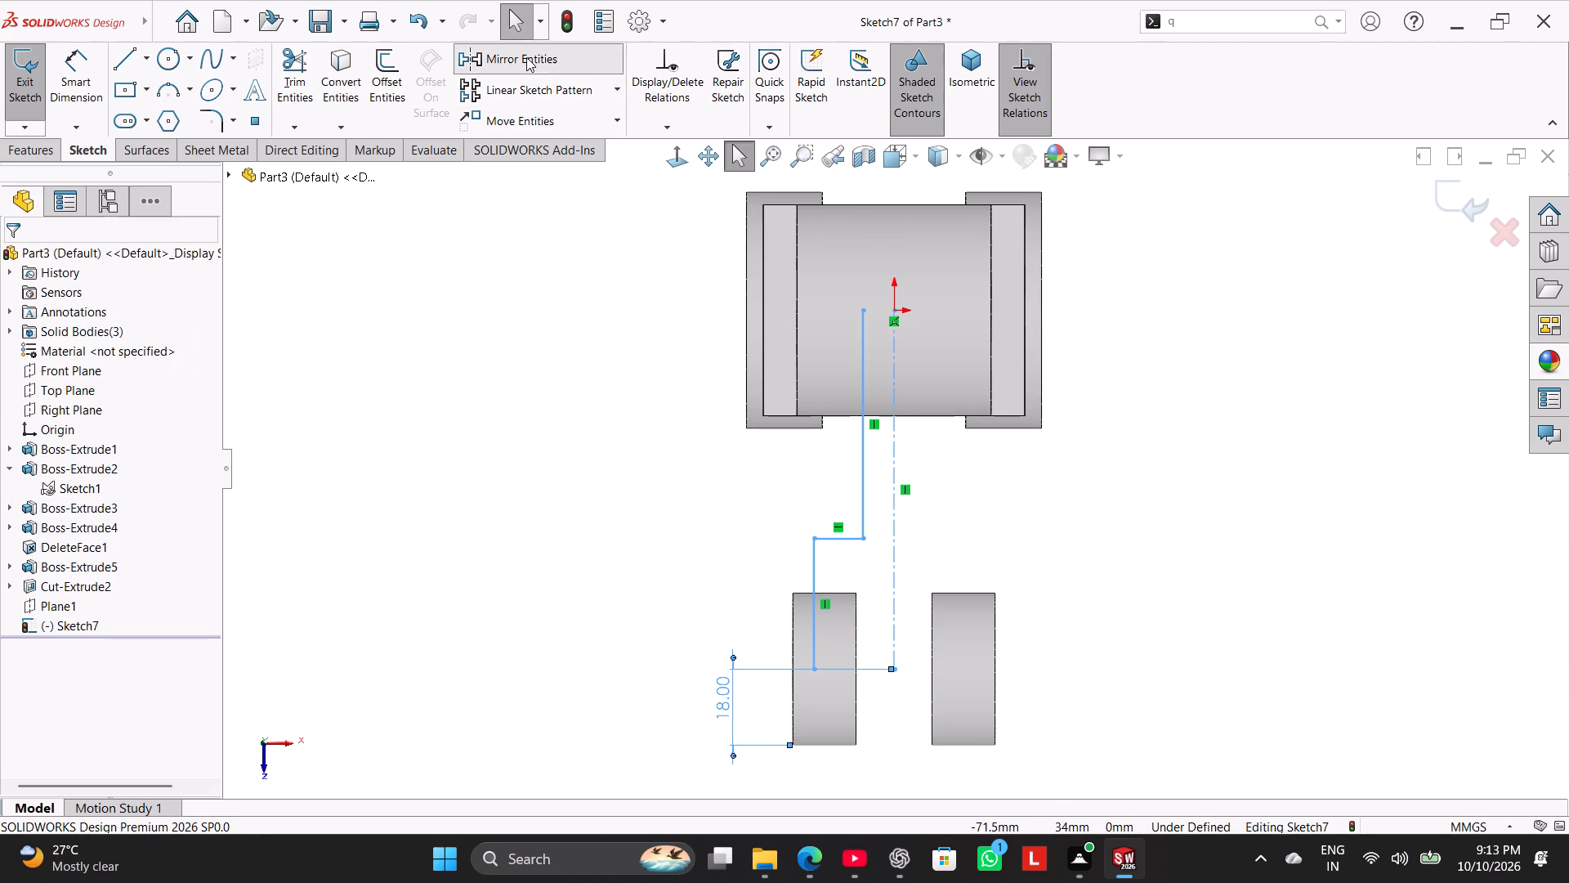
Dimension the distance between the two long vertical lines as 18 mm.
{"action": "left_click", "coordinate": [87, 51]}
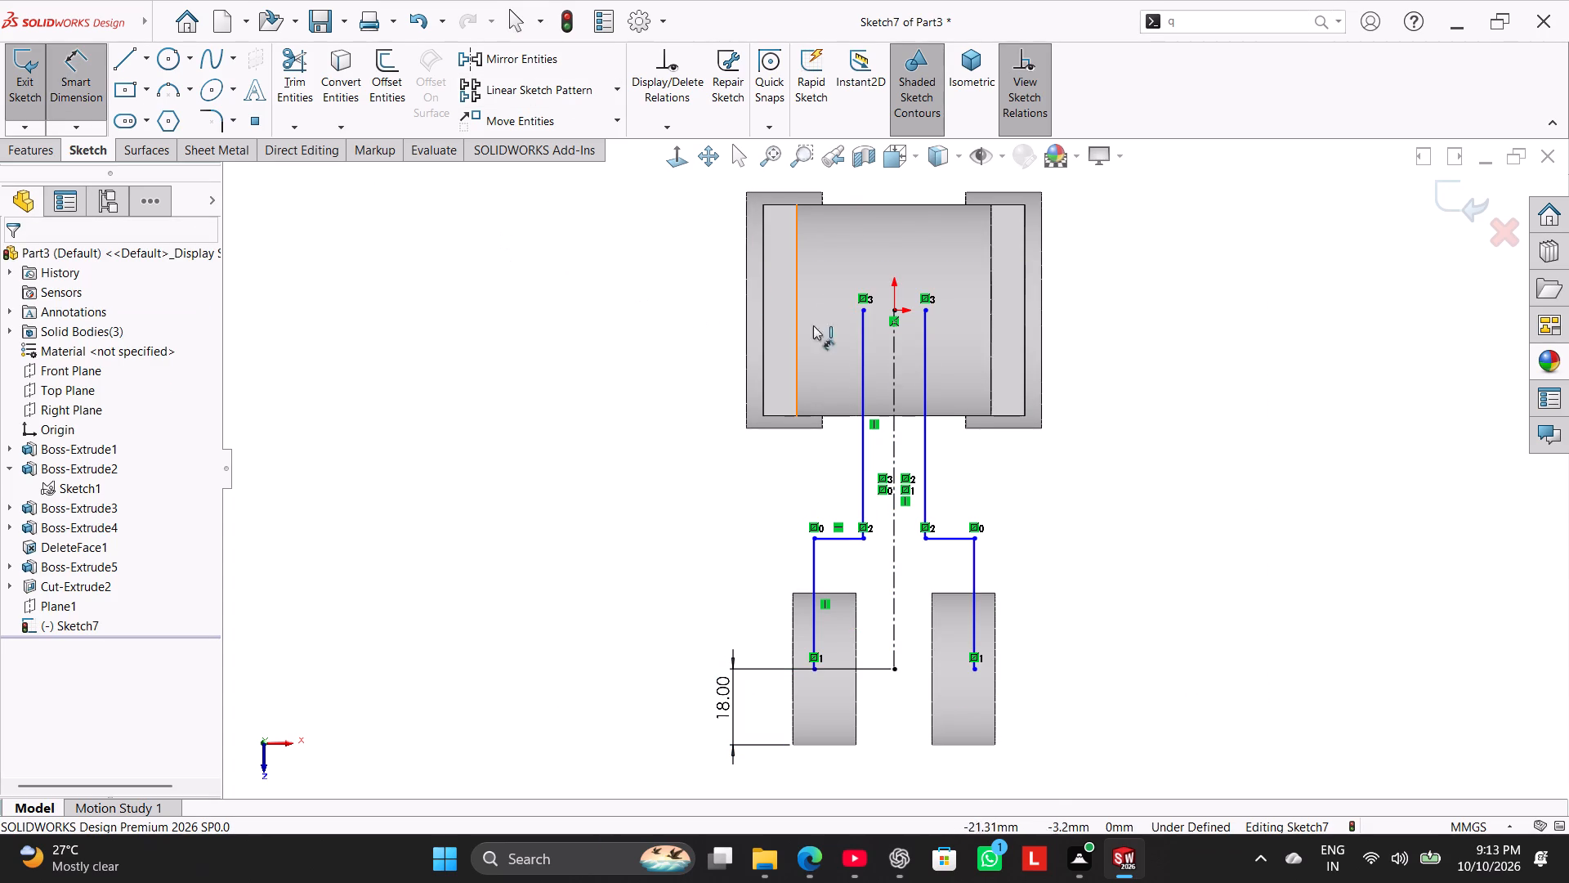
{"action": "left_click", "coordinate": [922, 363]}
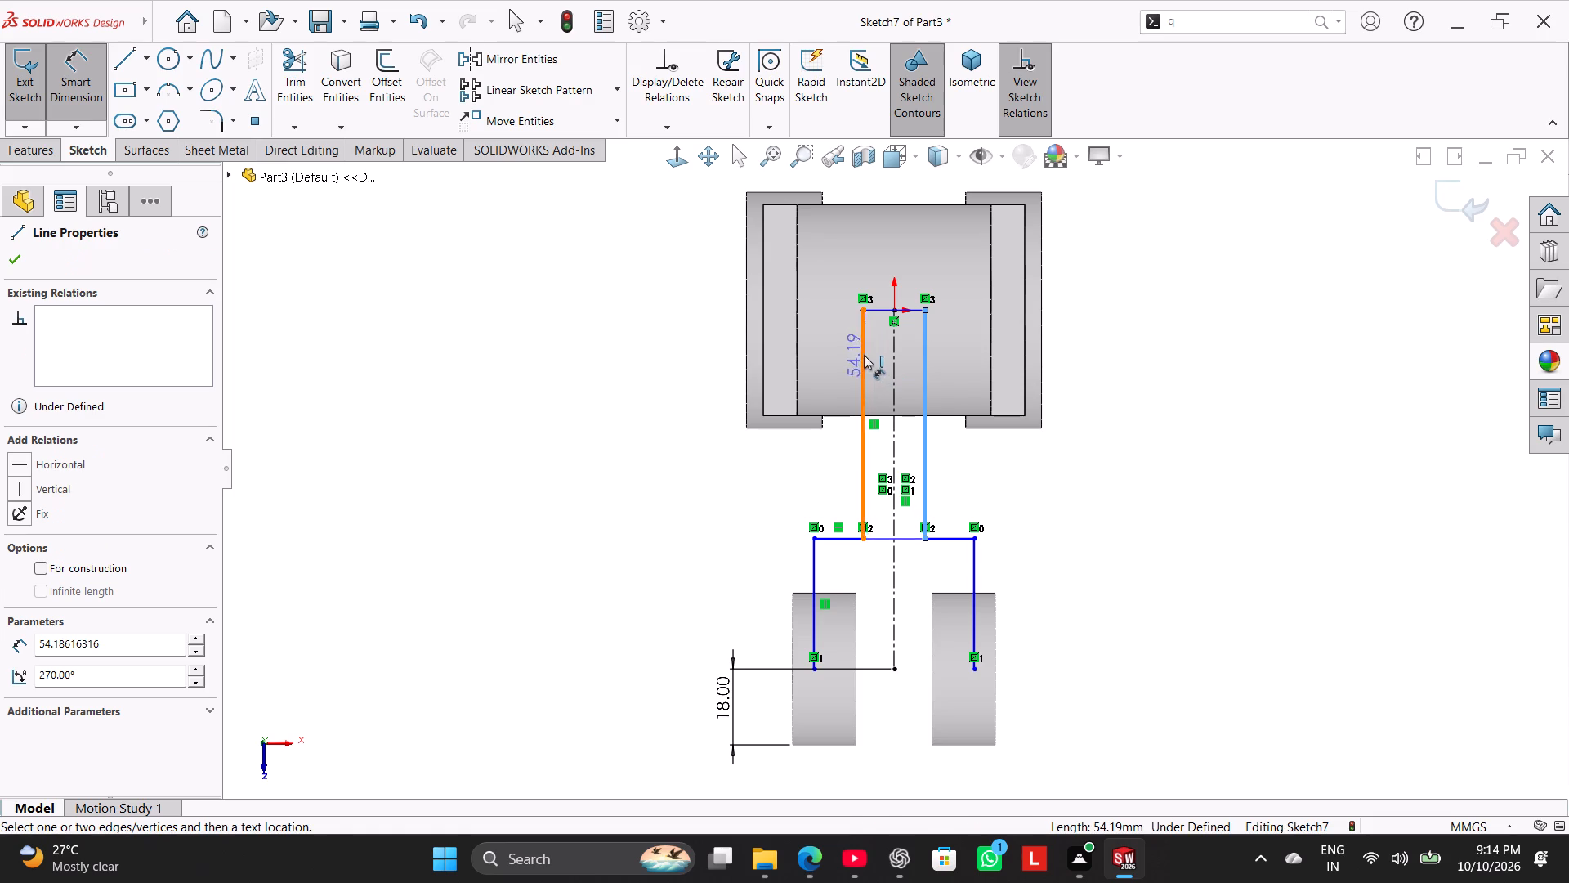
{"action": "left_click", "coordinate": [864, 355]}
{"action": "left_click", "coordinate": [892, 244]}
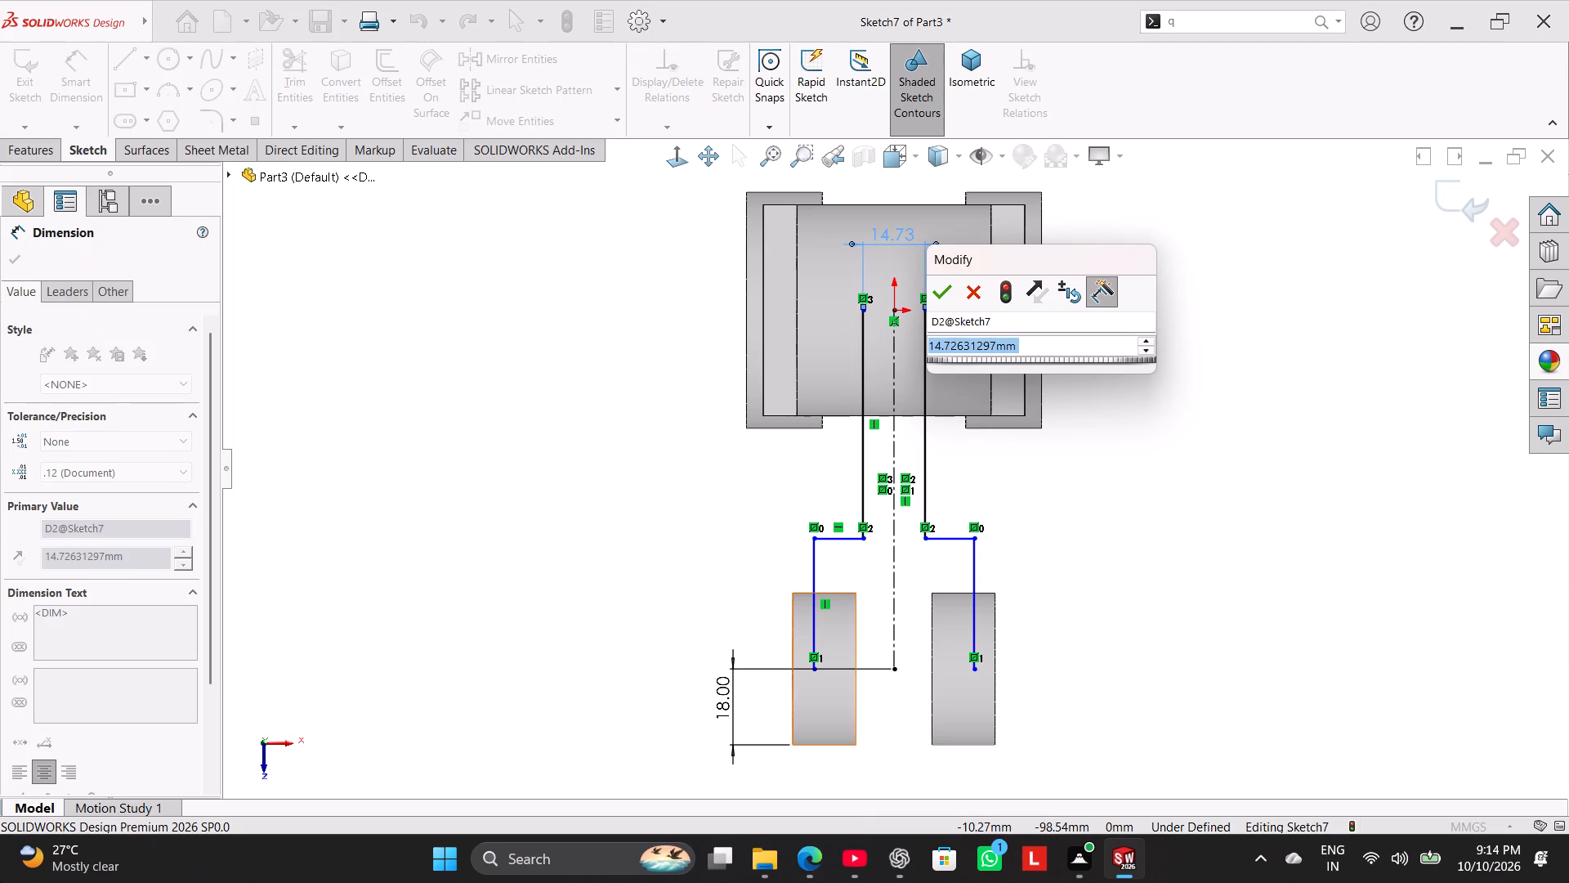
{"action": "type", "text": "18"}
{"action": "key", "text": "Return"}
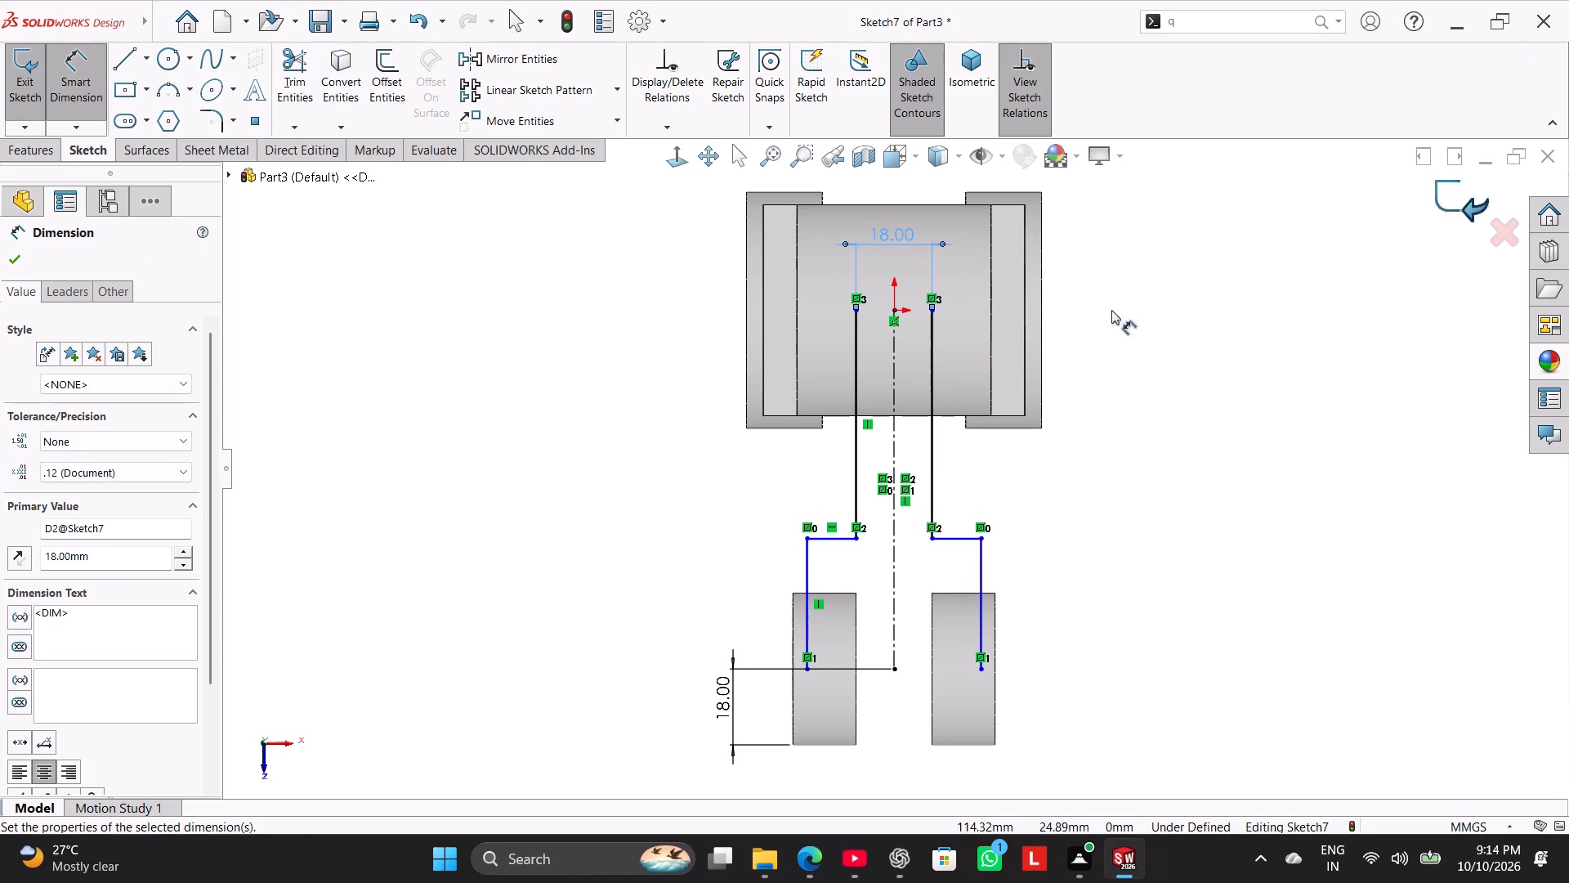
{"action": "left_click", "coordinate": [559, 365]}
Close the profile with horizontal lines joining the long lines' upper ends and the outer lines' lower ends.
{"action": "left_click", "coordinate": [124, 56]}
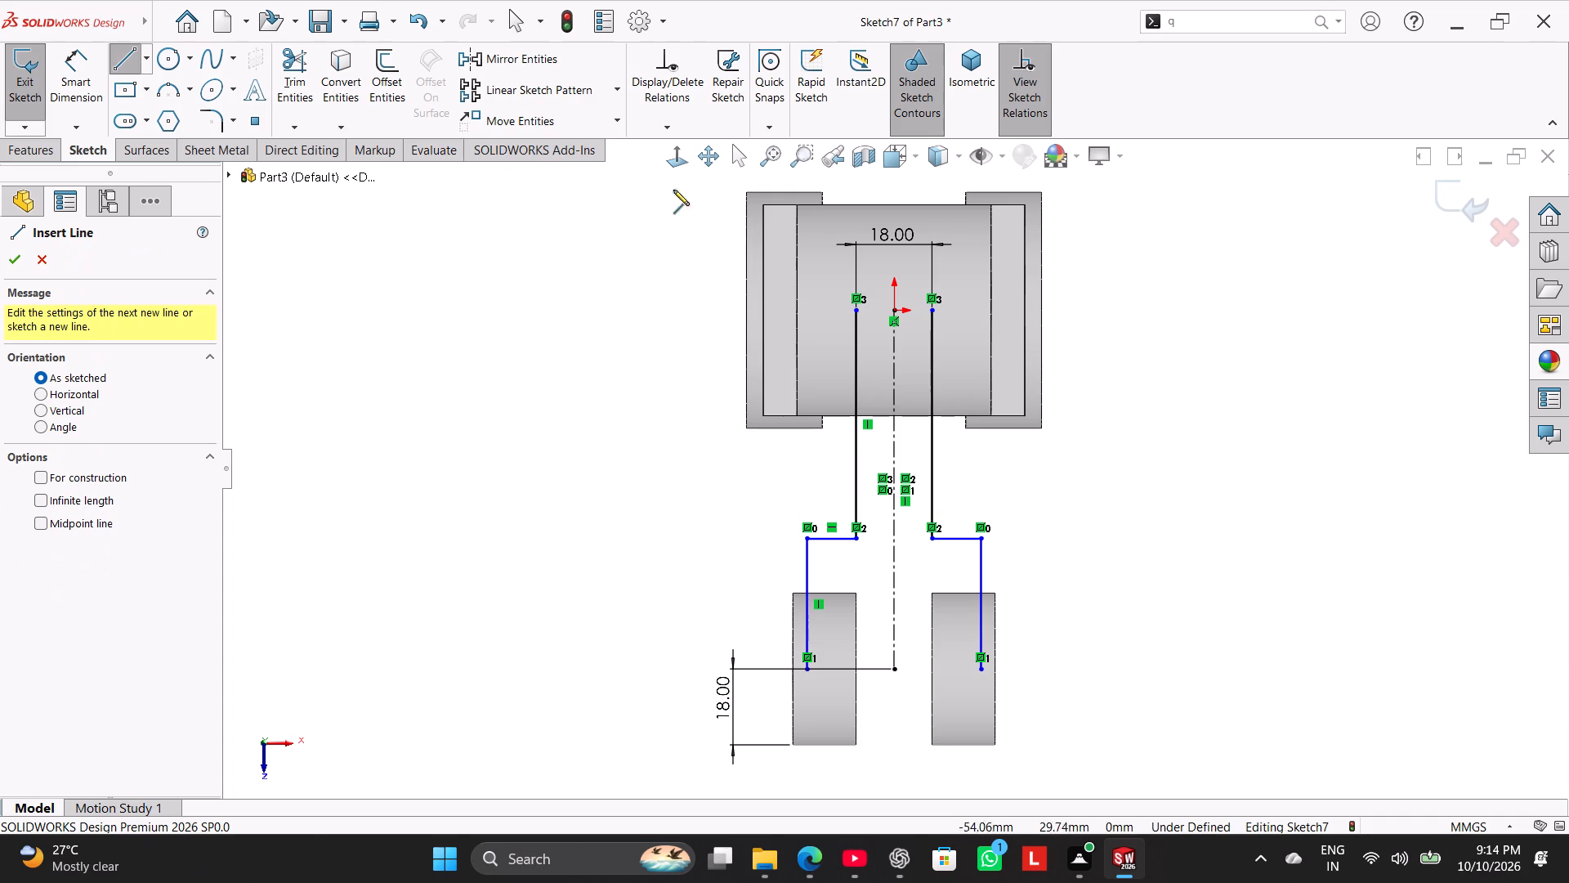
{"action": "left_click", "coordinate": [860, 310]}
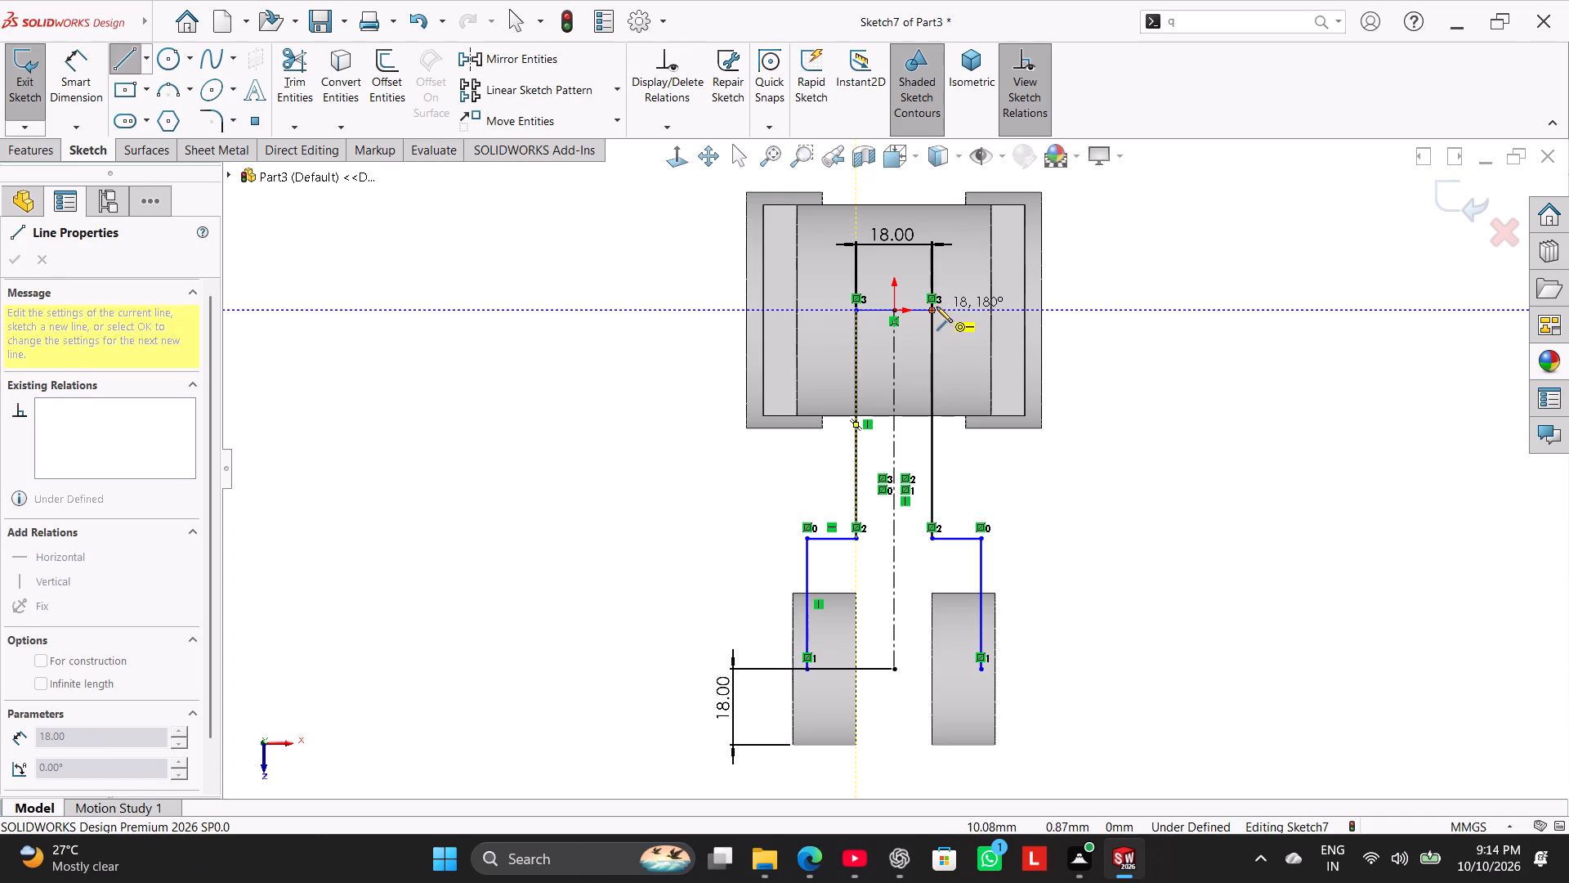
{"action": "left_click", "coordinate": [931, 307]}
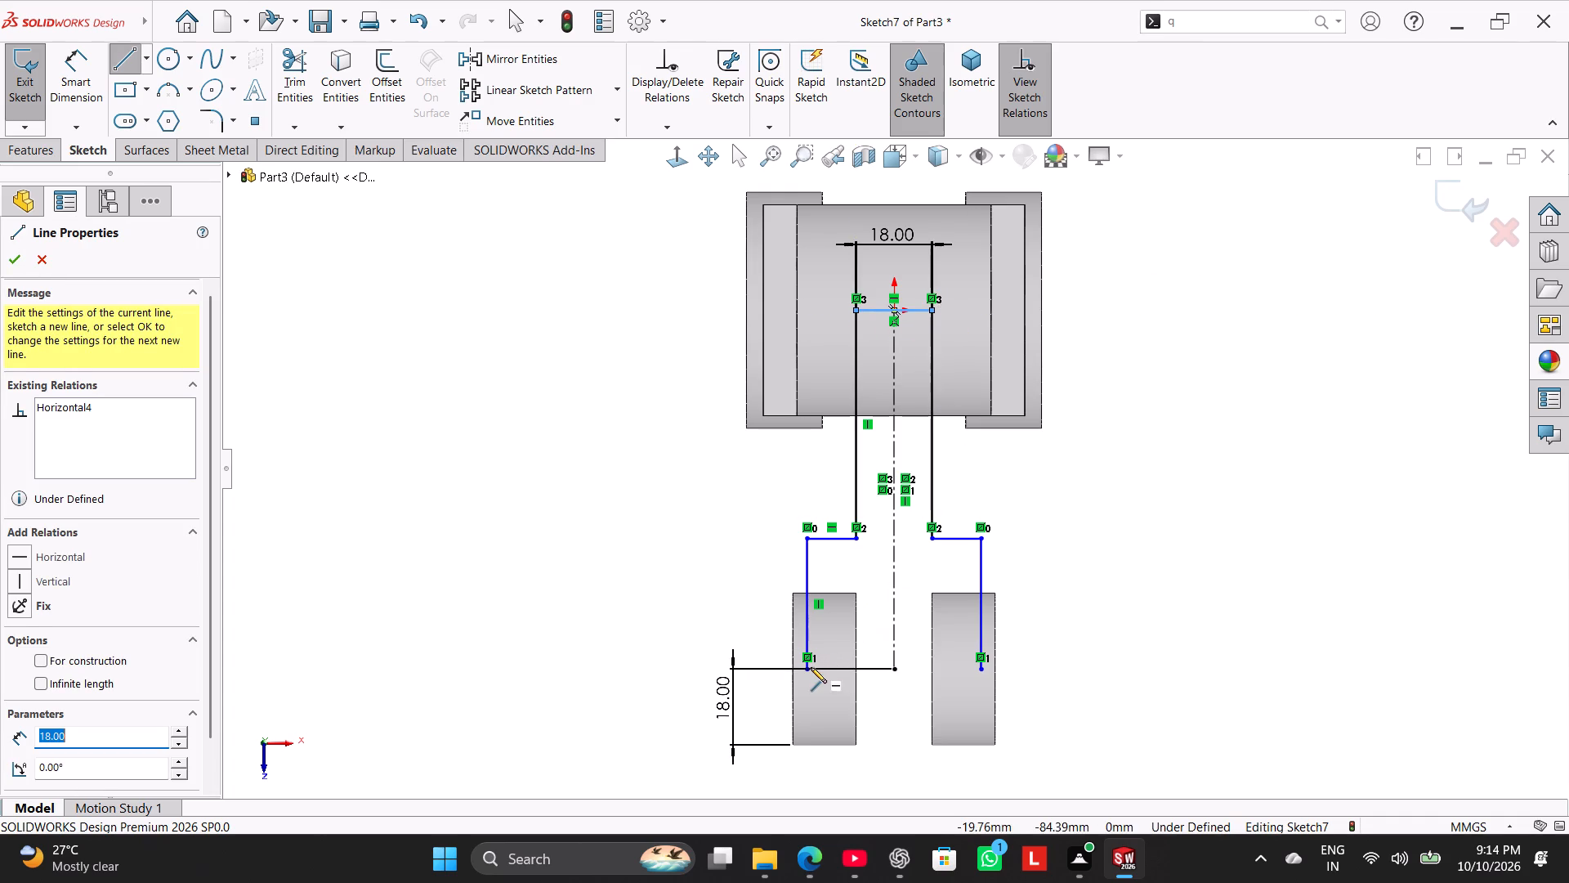
{"action": "left_click", "coordinate": [810, 669]}
{"action": "left_click", "coordinate": [984, 667]}
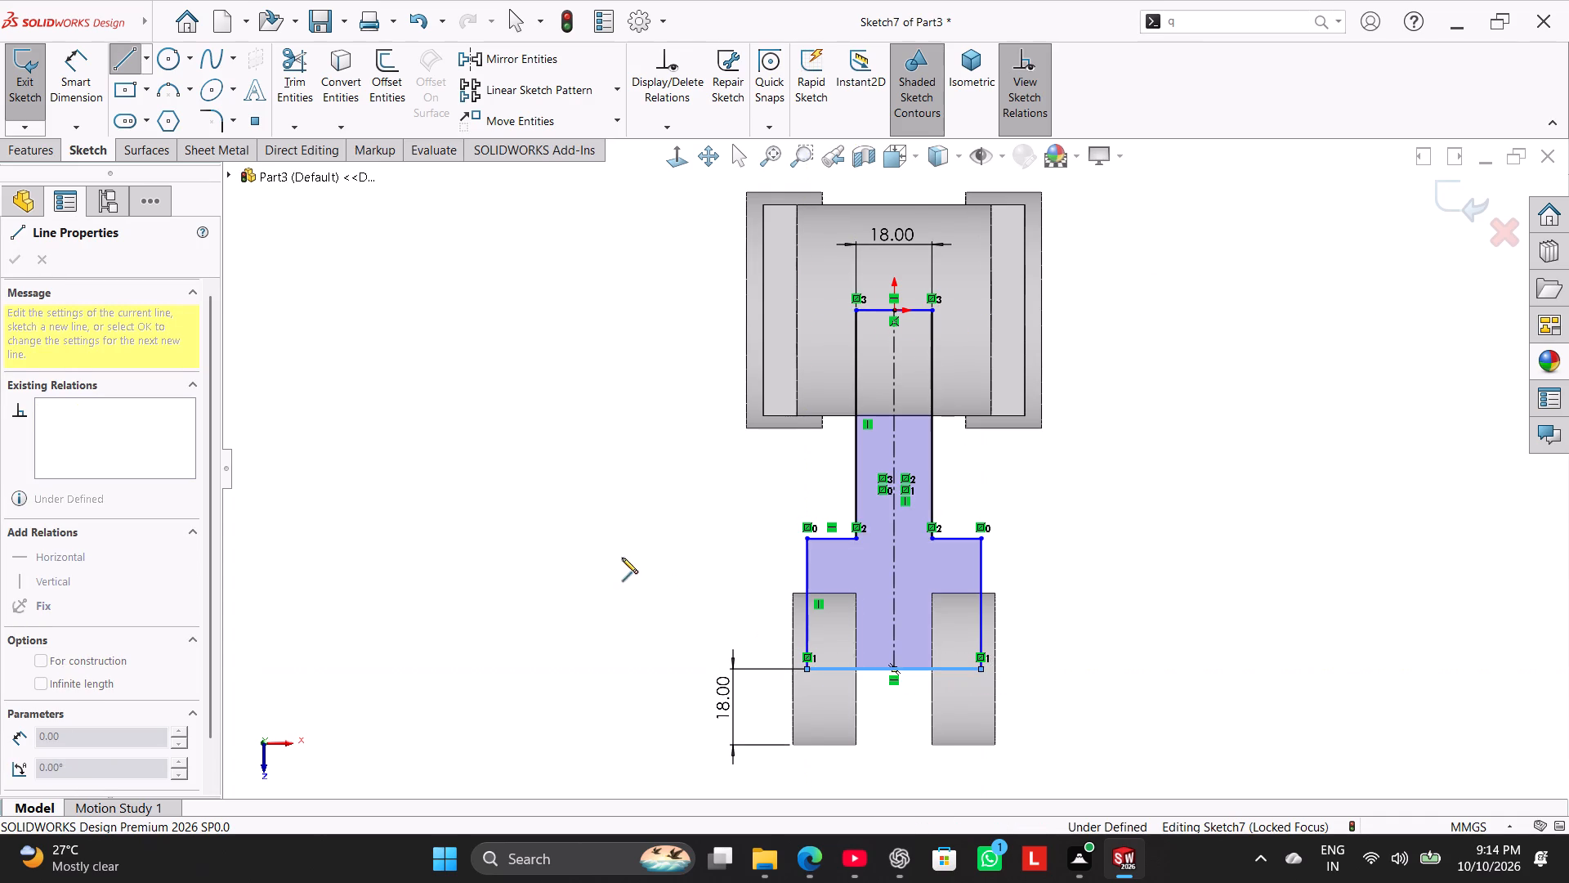
{"action": "right_click", "coordinate": [619, 558]}
{"action": "left_click_drag", "start_coordinate": [659, 571], "coordinate": [667, 574]}
Make the profile's bottom horizontal line coincident with the centerline's lower endpoint.
{"action": "left_click_drag", "start_coordinate": [937, 666], "coordinate": [928, 699]}
{"action": "left_click", "coordinate": [908, 734]}
{"action": "left_click", "coordinate": [896, 699], "text": "ctrl"}
{"action": "left_click", "coordinate": [894, 668], "text": "ctrl"}
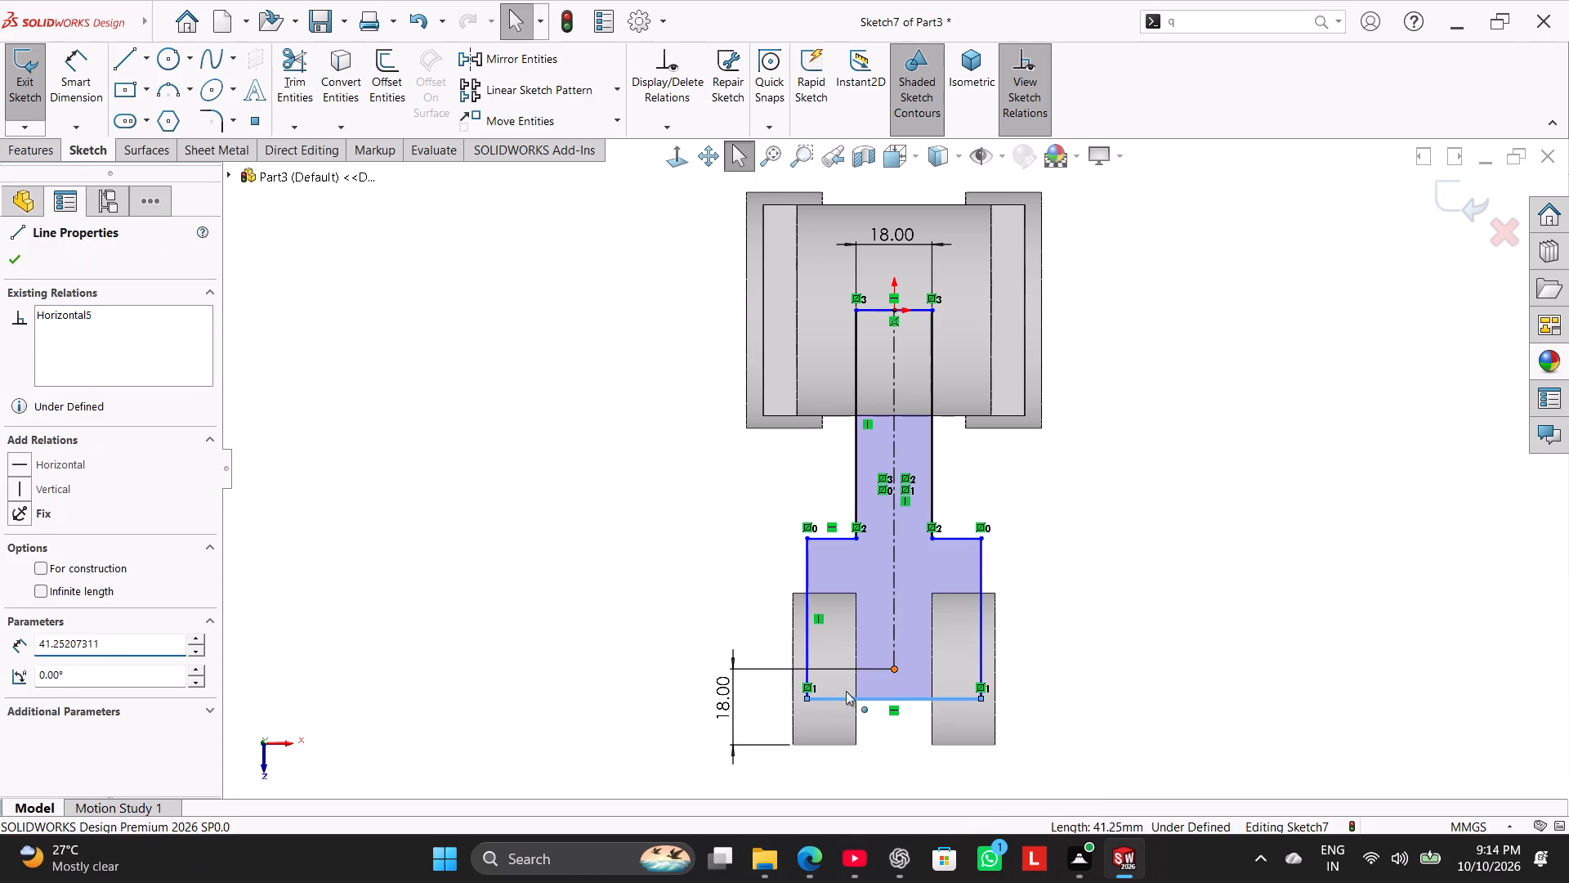
{"action": "left_click", "coordinate": [56, 570]}
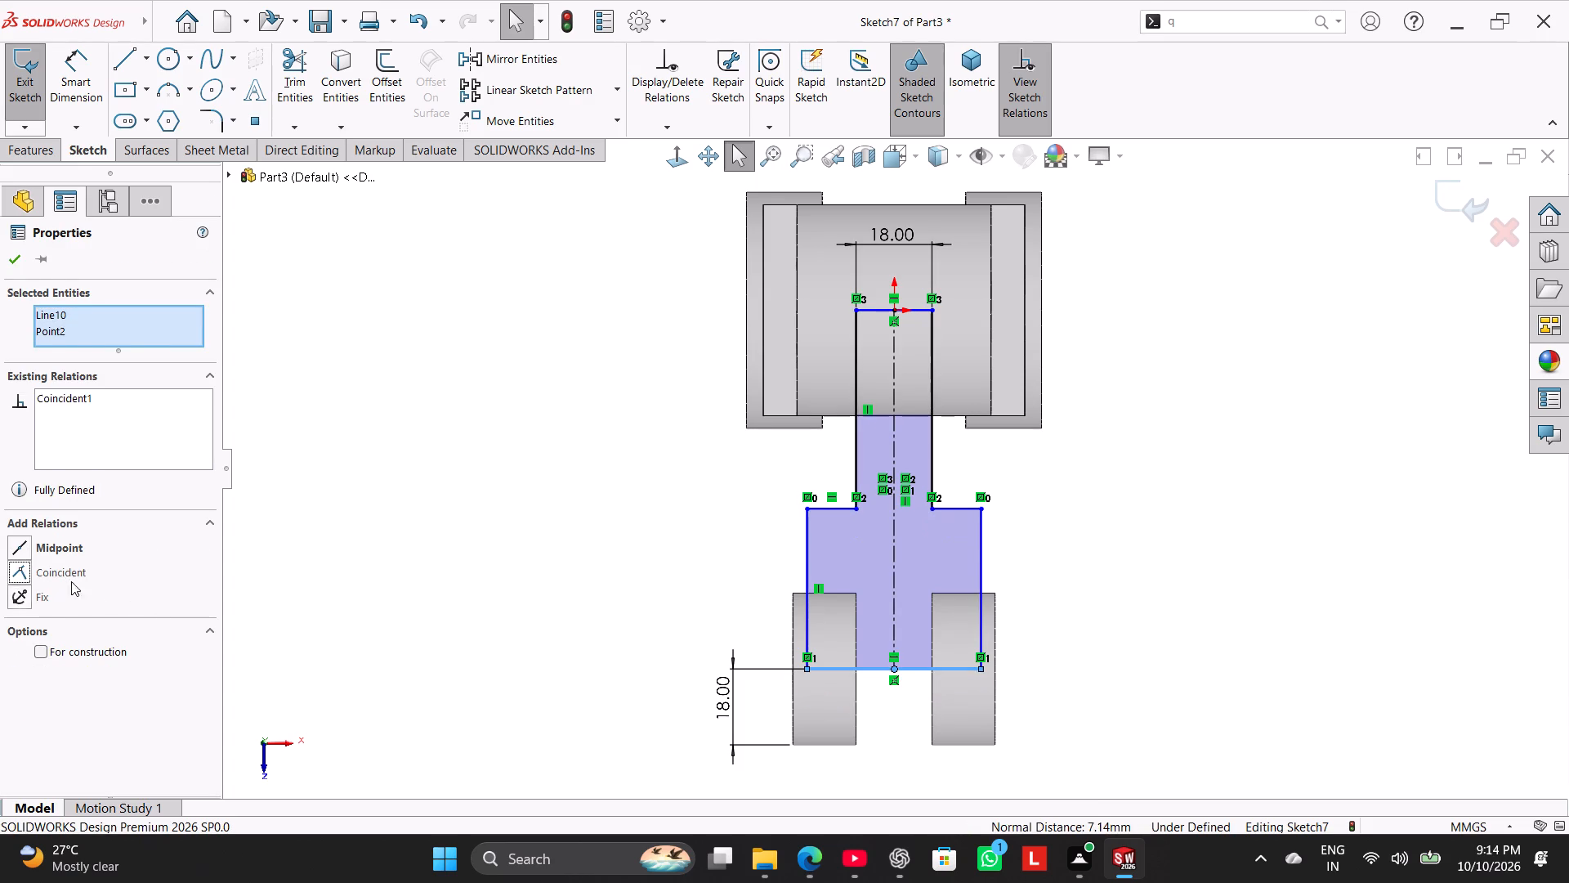
{"action": "left_click", "coordinate": [425, 530]}
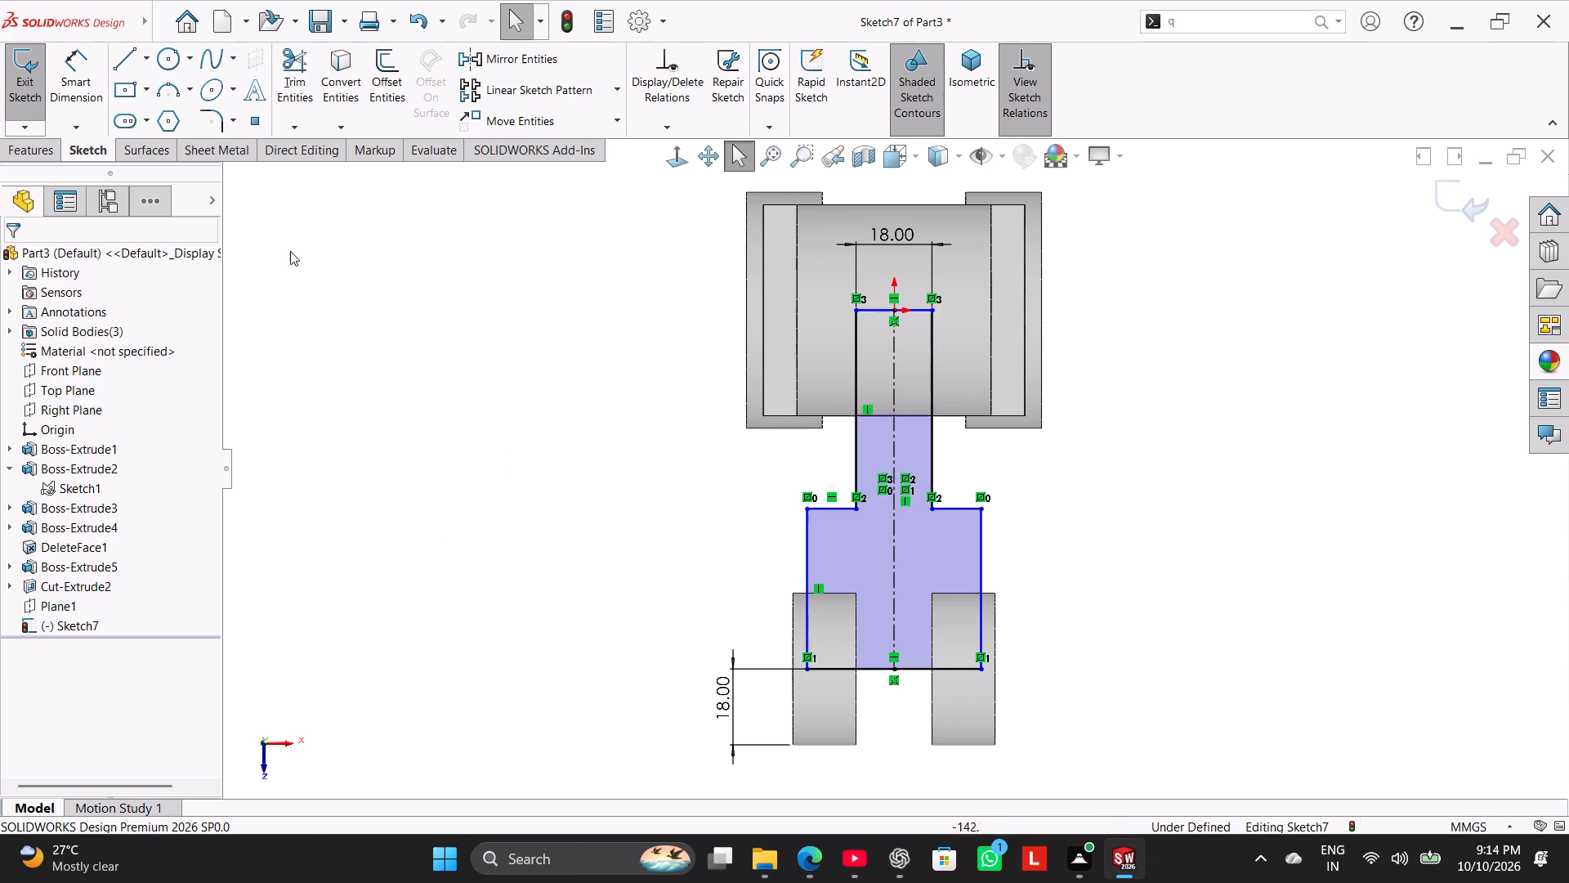
Dimension the horizontal distance between the profile's long vertical line and the adjacent outer vertical line as 12 mm.
{"action": "left_click", "coordinate": [87, 61]}
{"action": "left_click", "coordinate": [857, 455]}
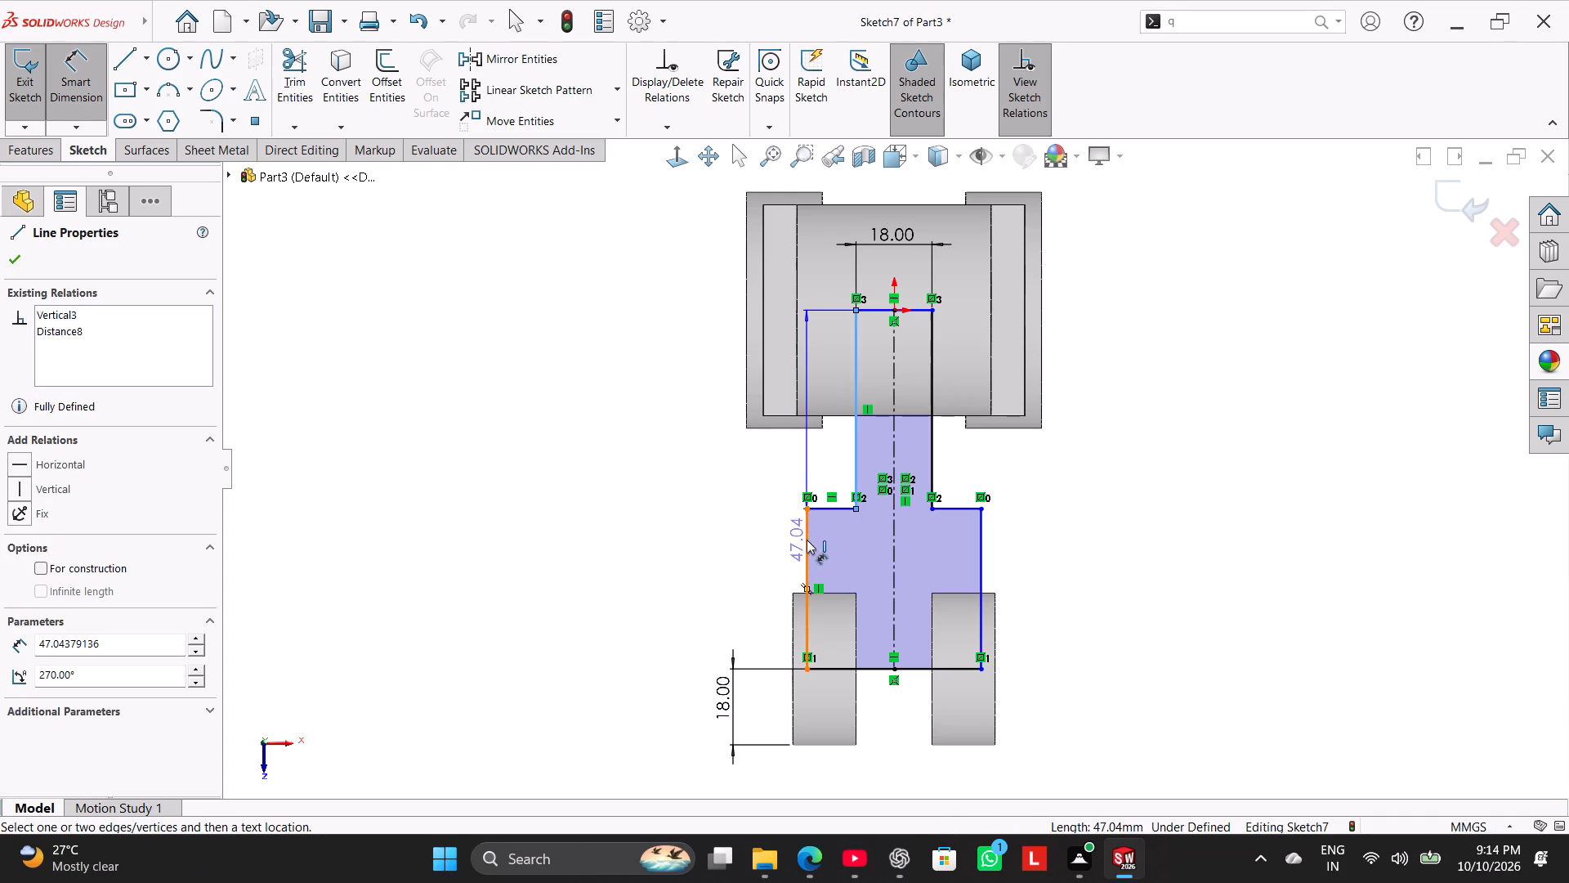
{"action": "left_click", "coordinate": [807, 540]}
{"action": "left_click", "coordinate": [831, 464]}
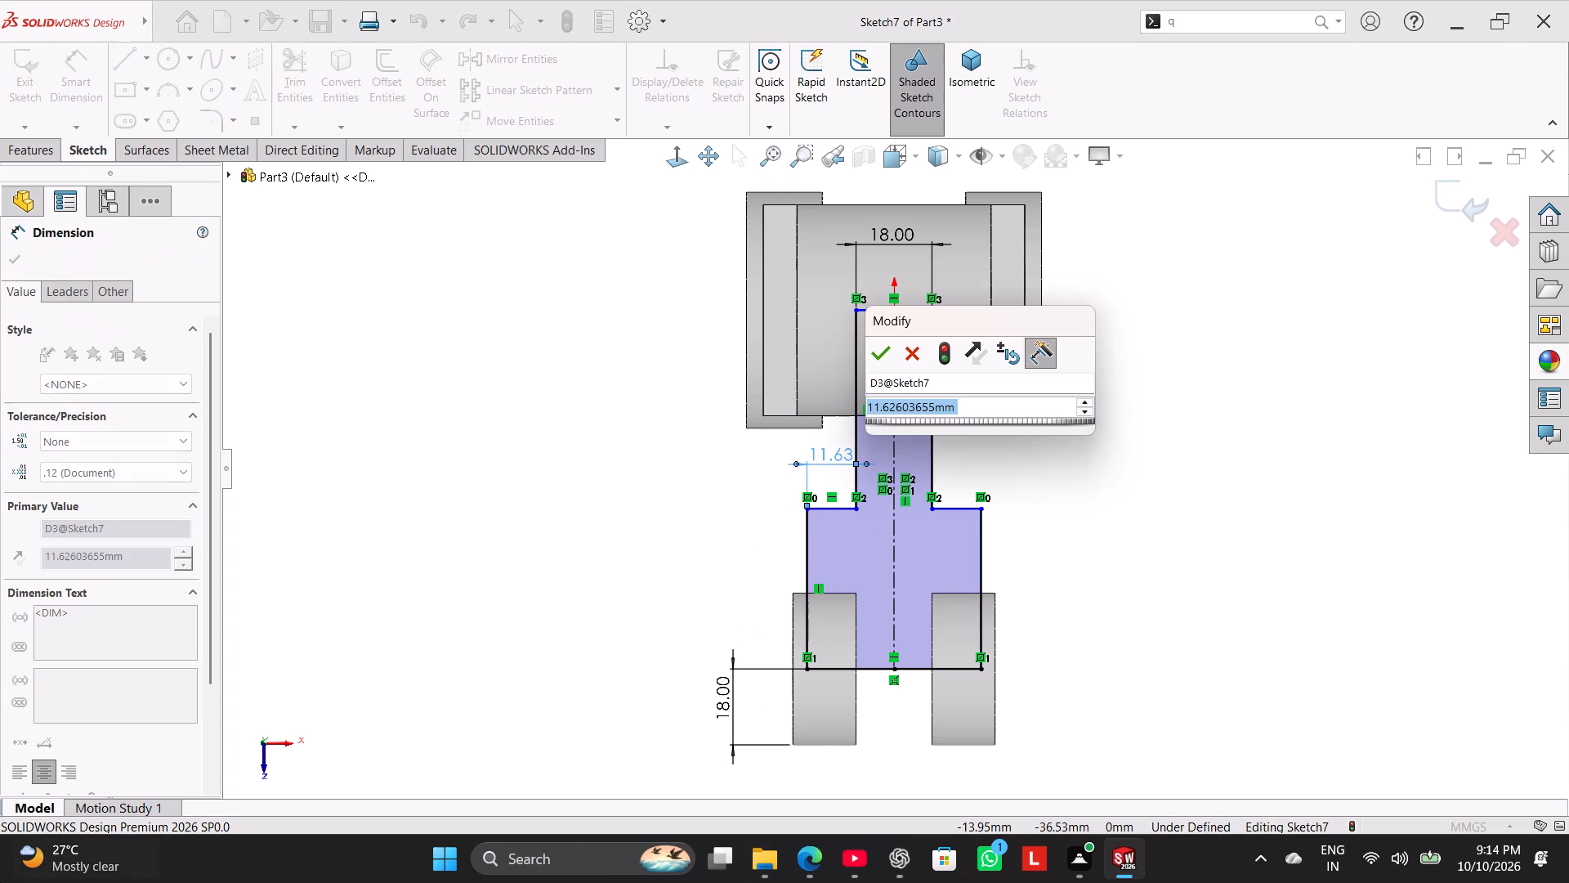
{"action": "key", "text": "1"}
{"action": "key", "text": "2"}
{"action": "key", "text": "Return"}
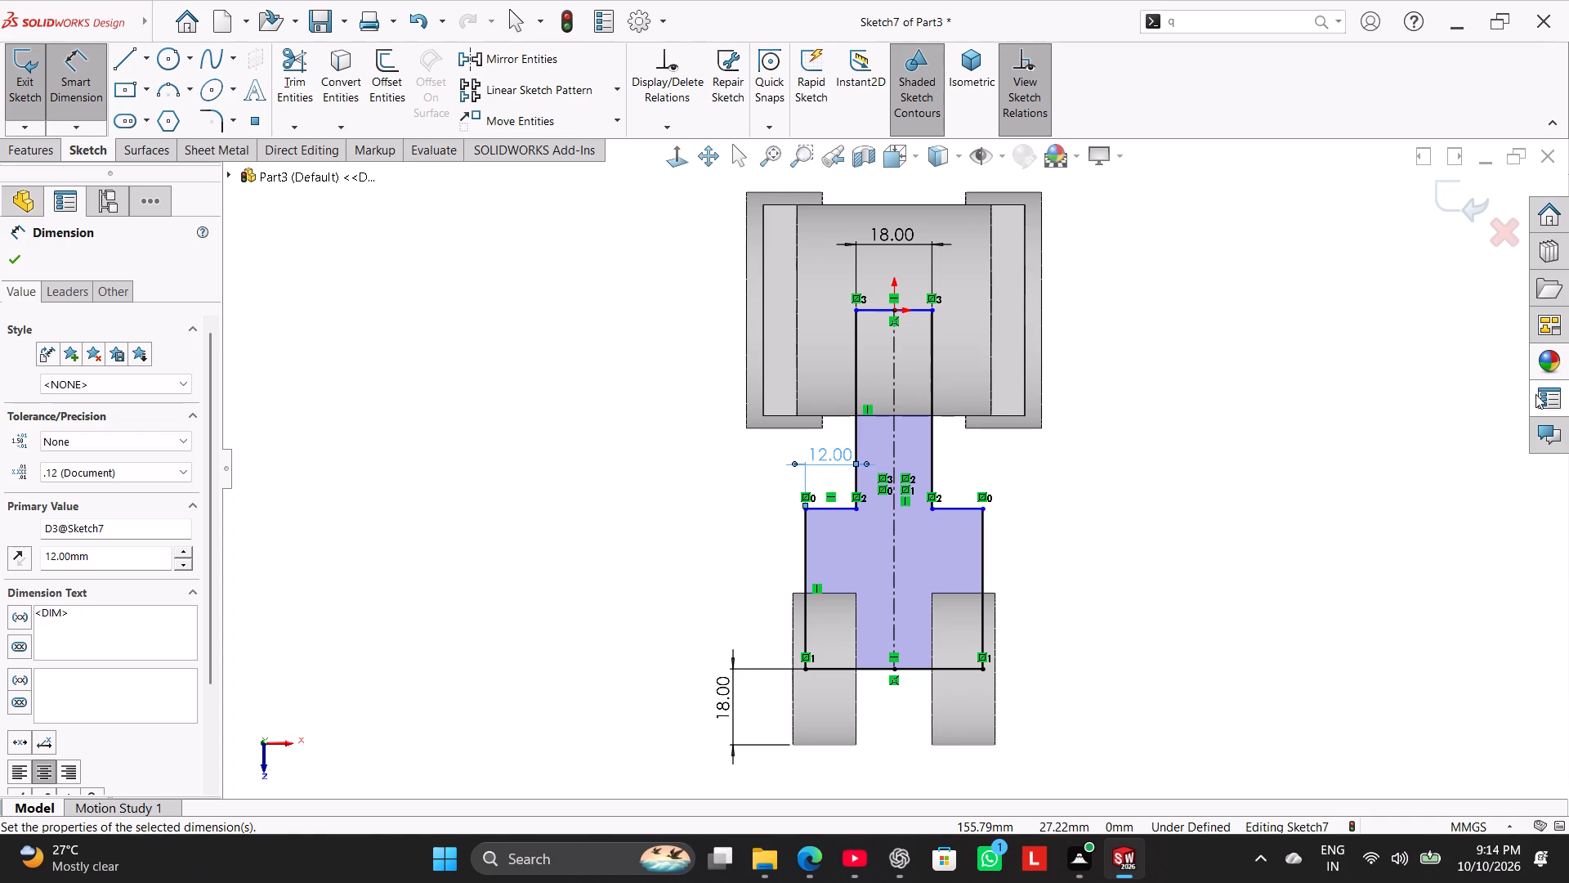
{"action": "right_click_drag", "start_coordinate": [539, 526], "coordinate": [546, 536]}
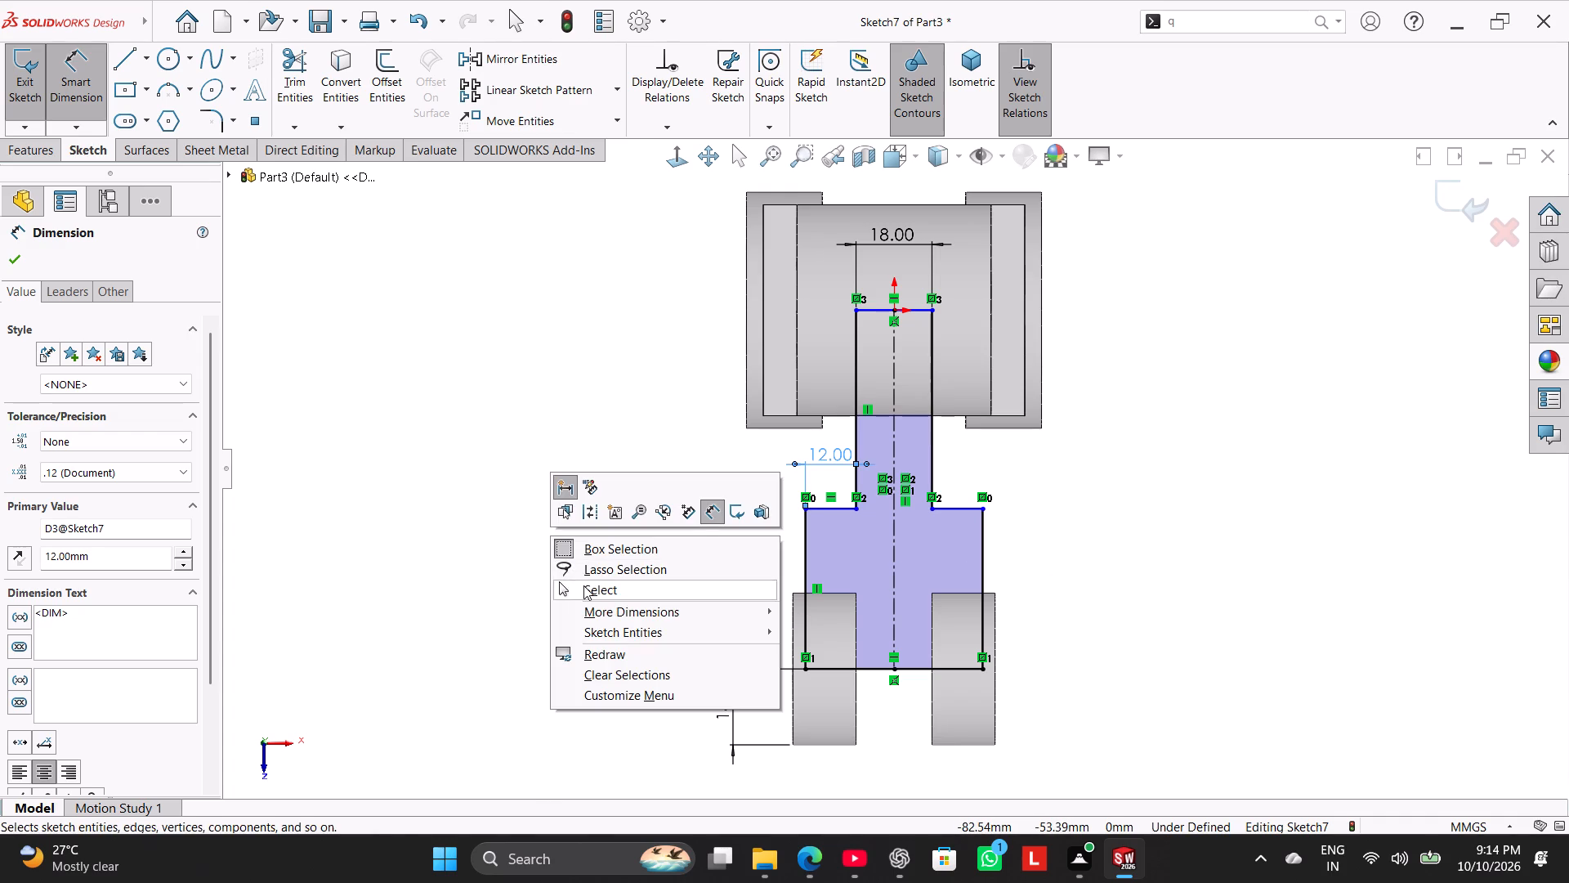
{"action": "left_click", "coordinate": [583, 585]}
Delete the horizontal line closing the bottom of the stepped profile.
{"action": "right_click", "coordinate": [876, 667]}
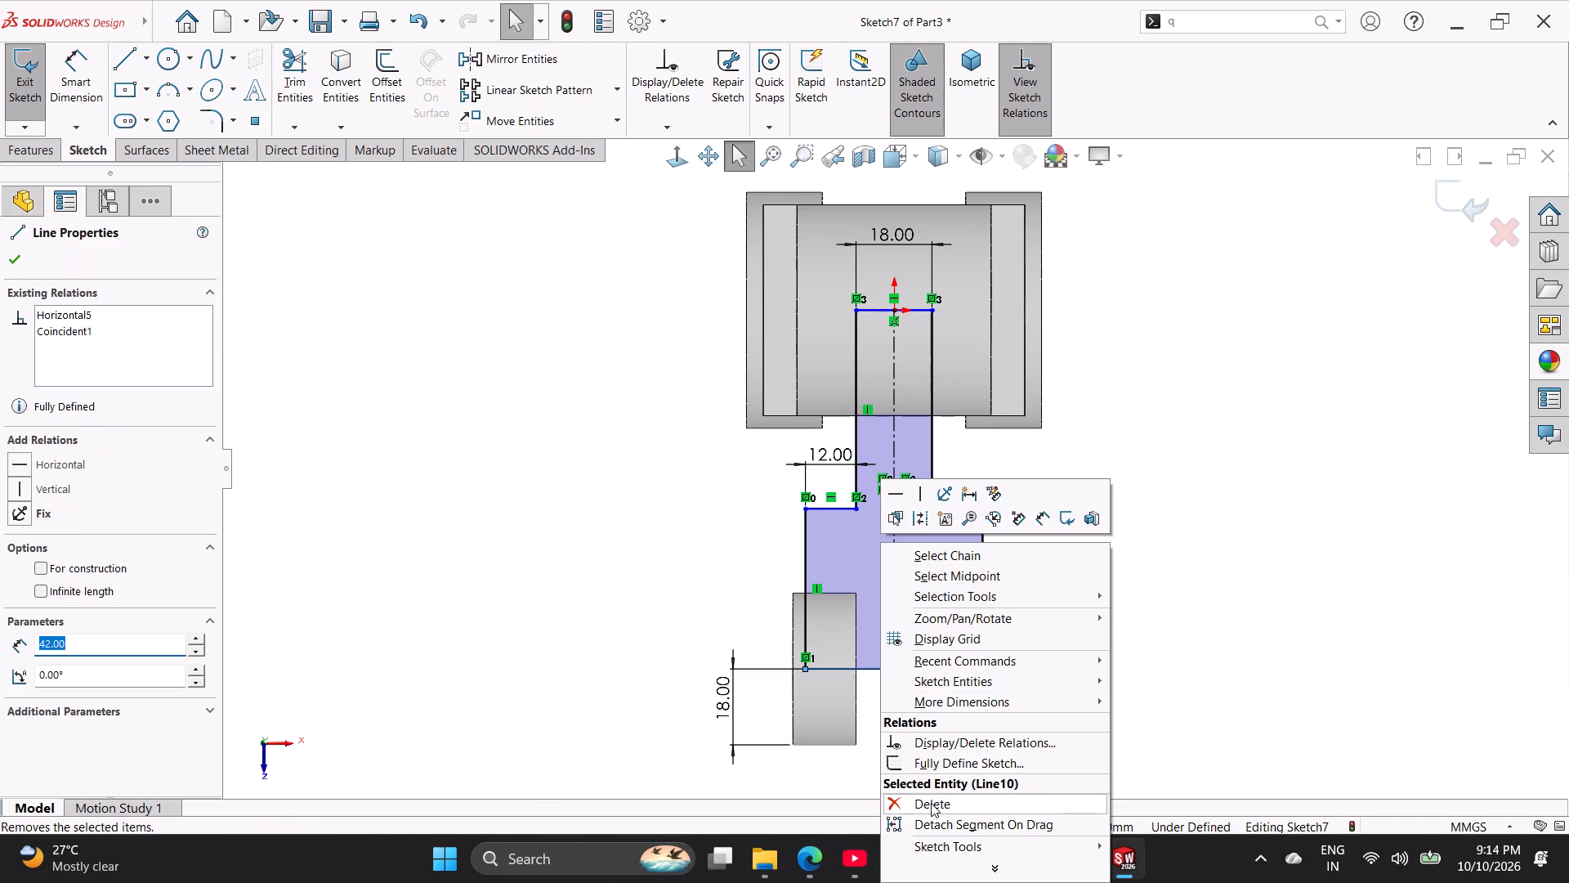
{"action": "left_click", "coordinate": [932, 803]}
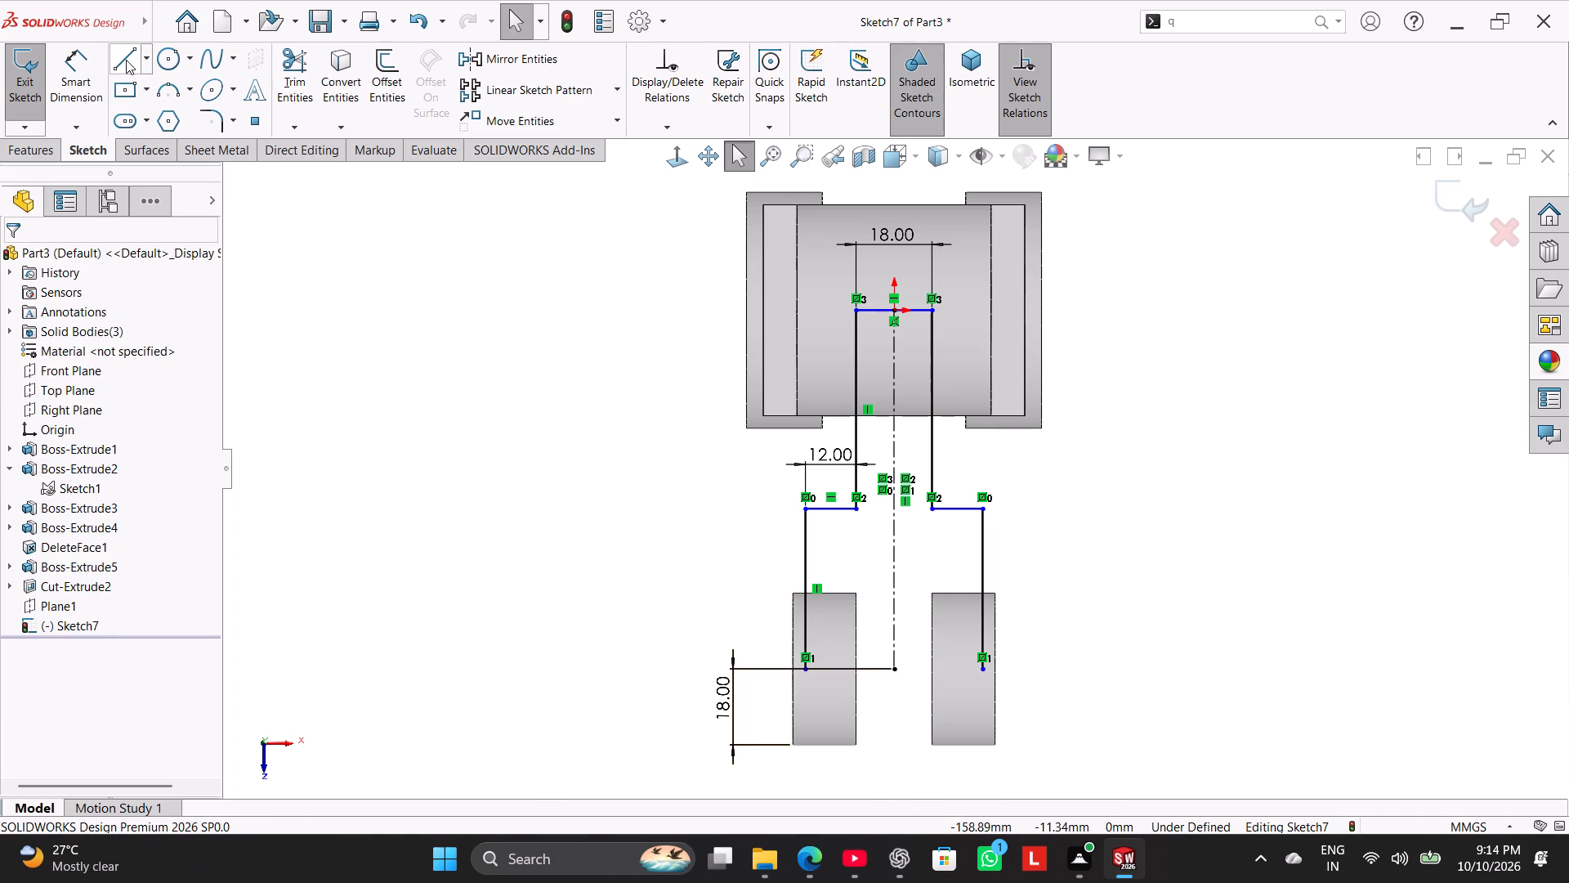
Close the profile's bottom with a five-line chain forming two 12 mm wide feet and an 18 mm wide notch between them.
{"action": "left_click", "coordinate": [126, 60]}
{"action": "left_click", "coordinate": [804, 668]}
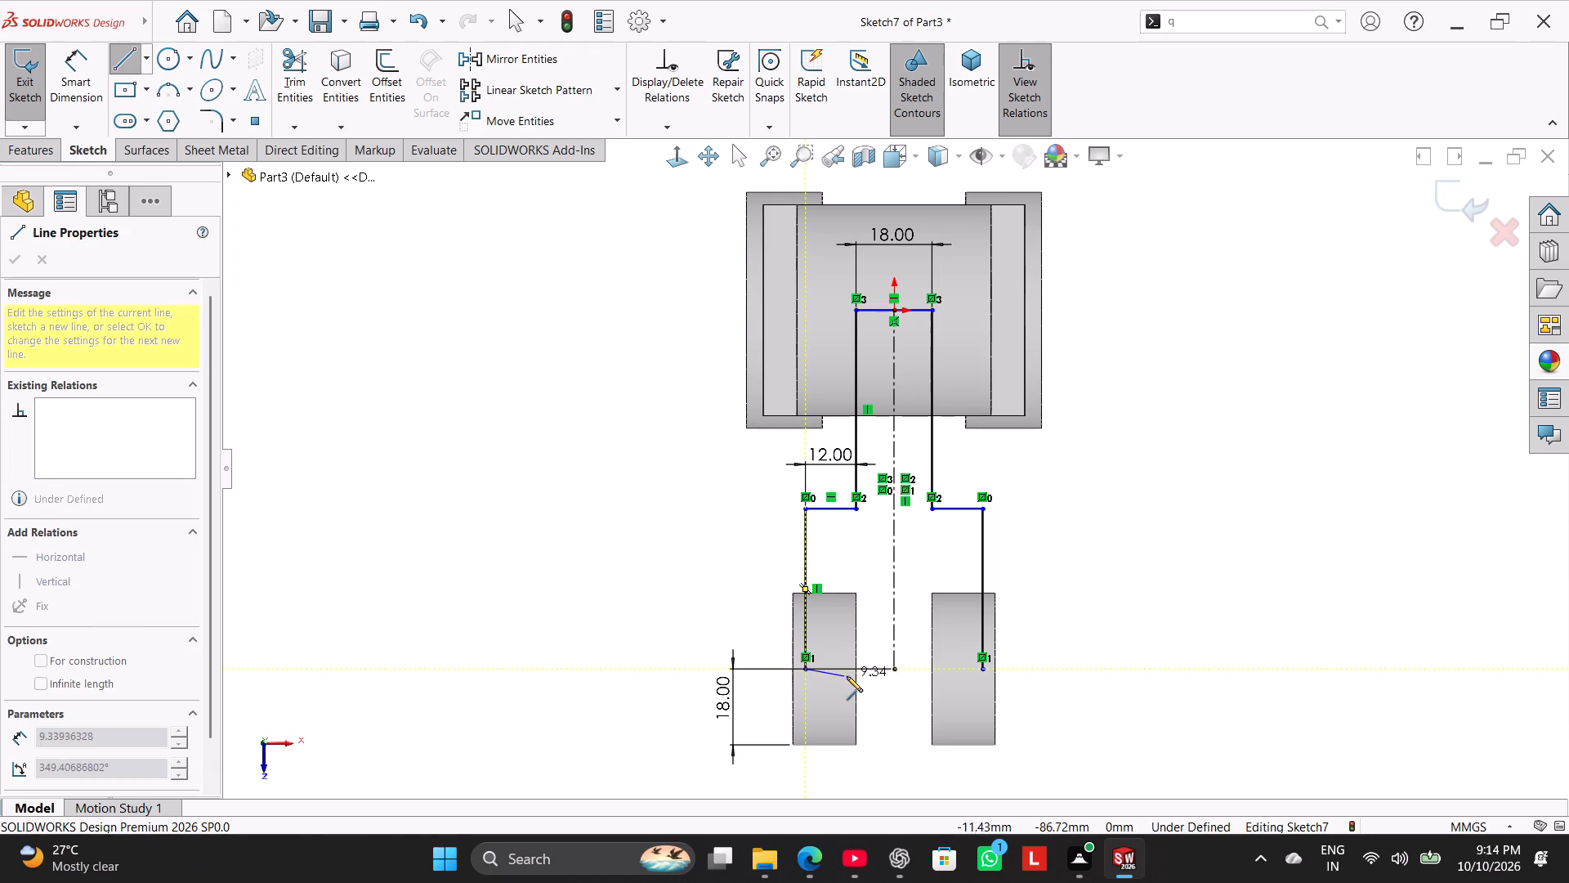
{"action": "left_click", "coordinate": [856, 671]}
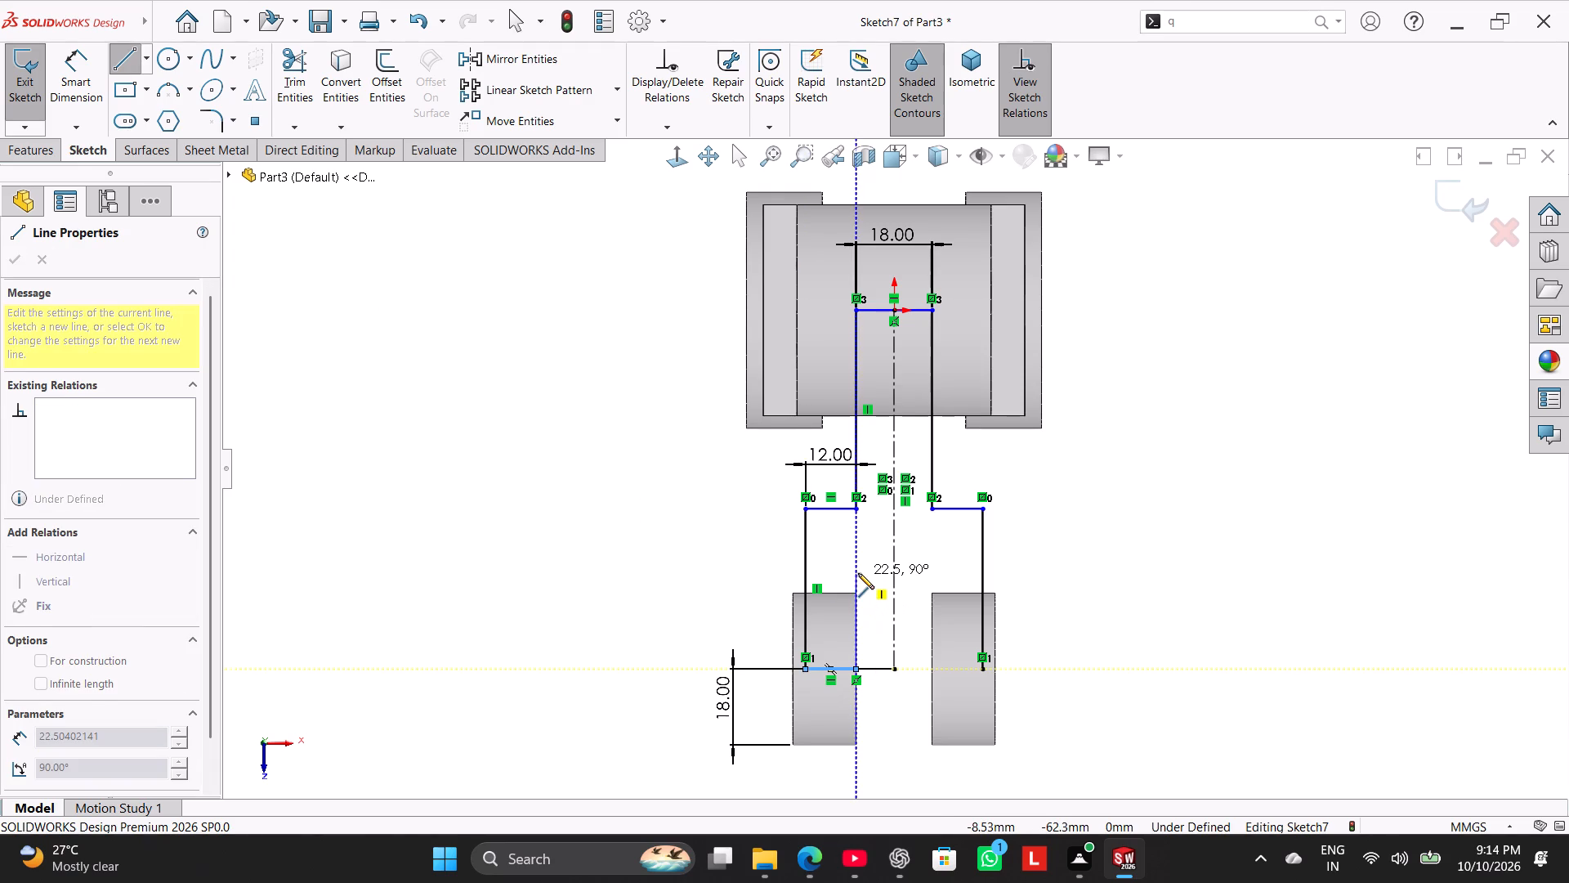
{"action": "left_click", "coordinate": [856, 556]}
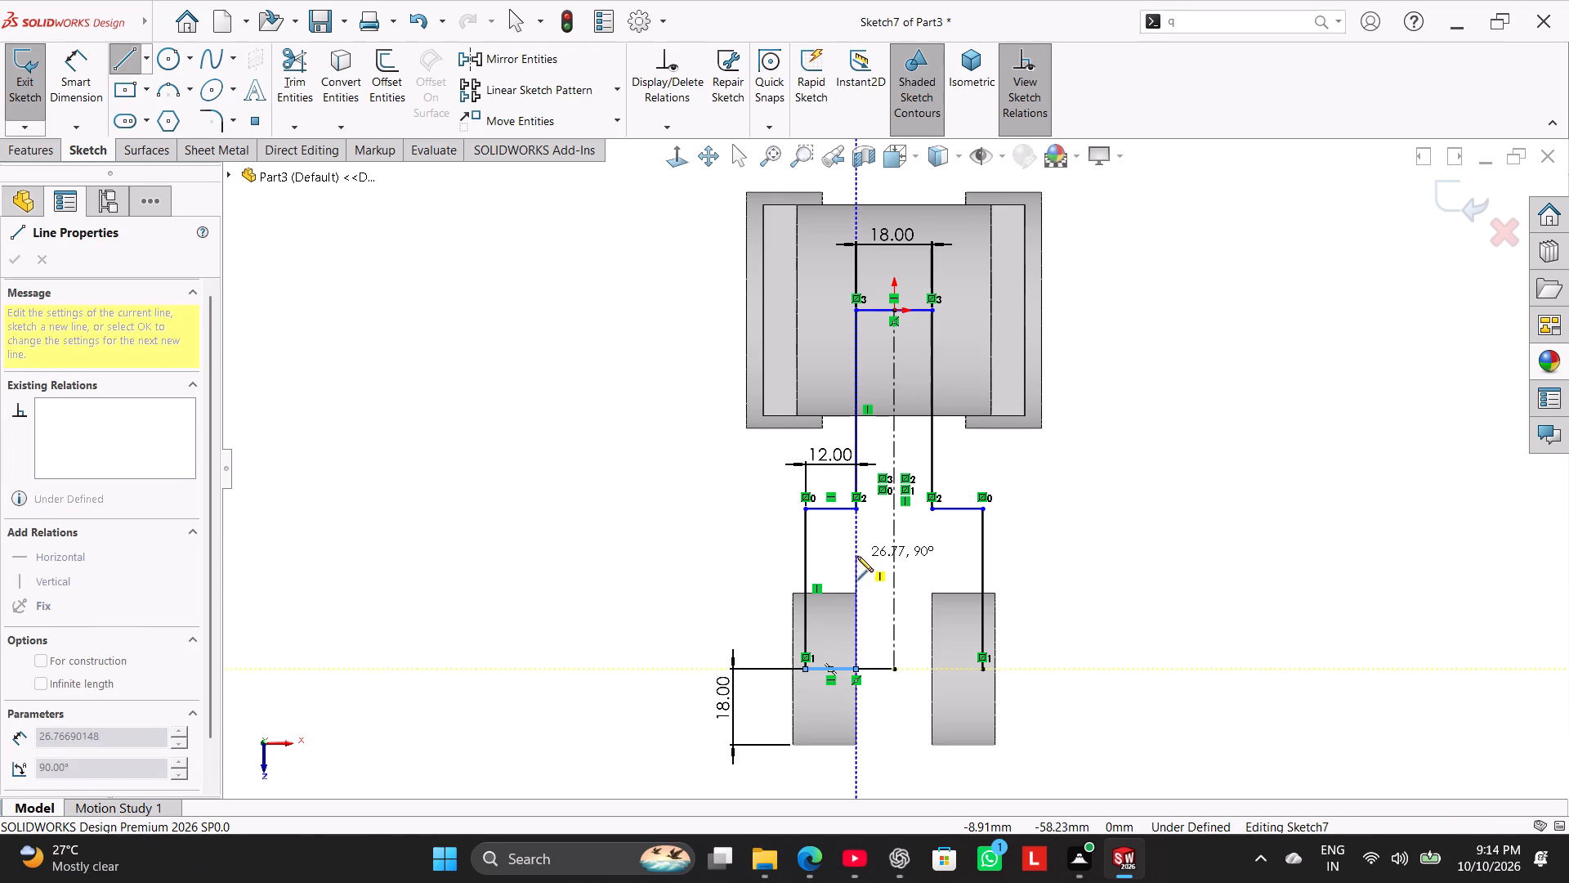
{"action": "left_click", "coordinate": [928, 556]}
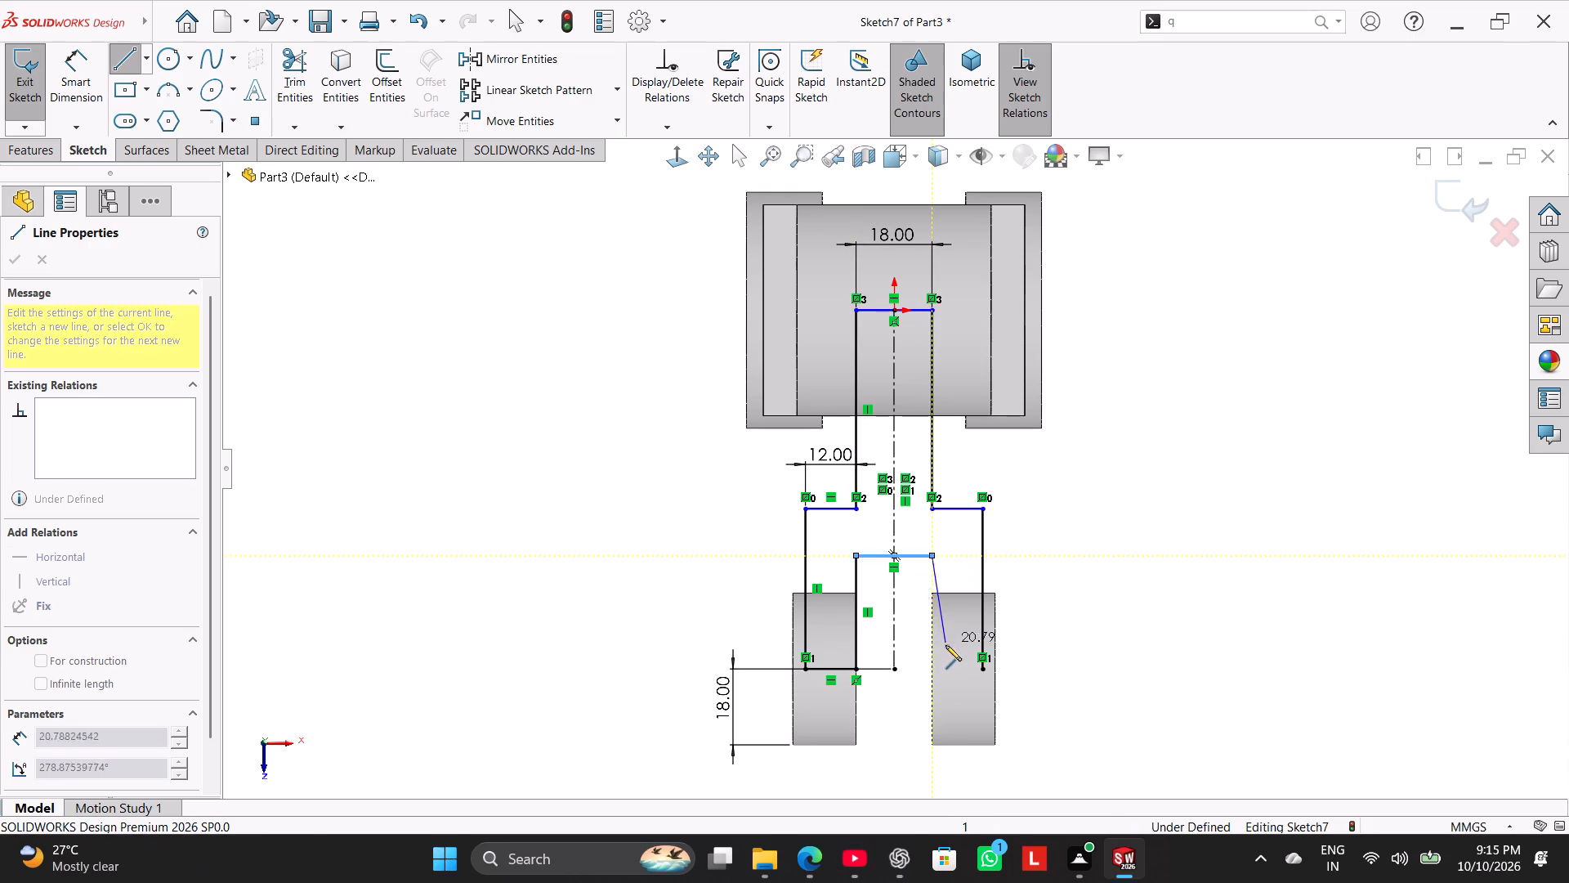
{"action": "left_click", "coordinate": [932, 666]}
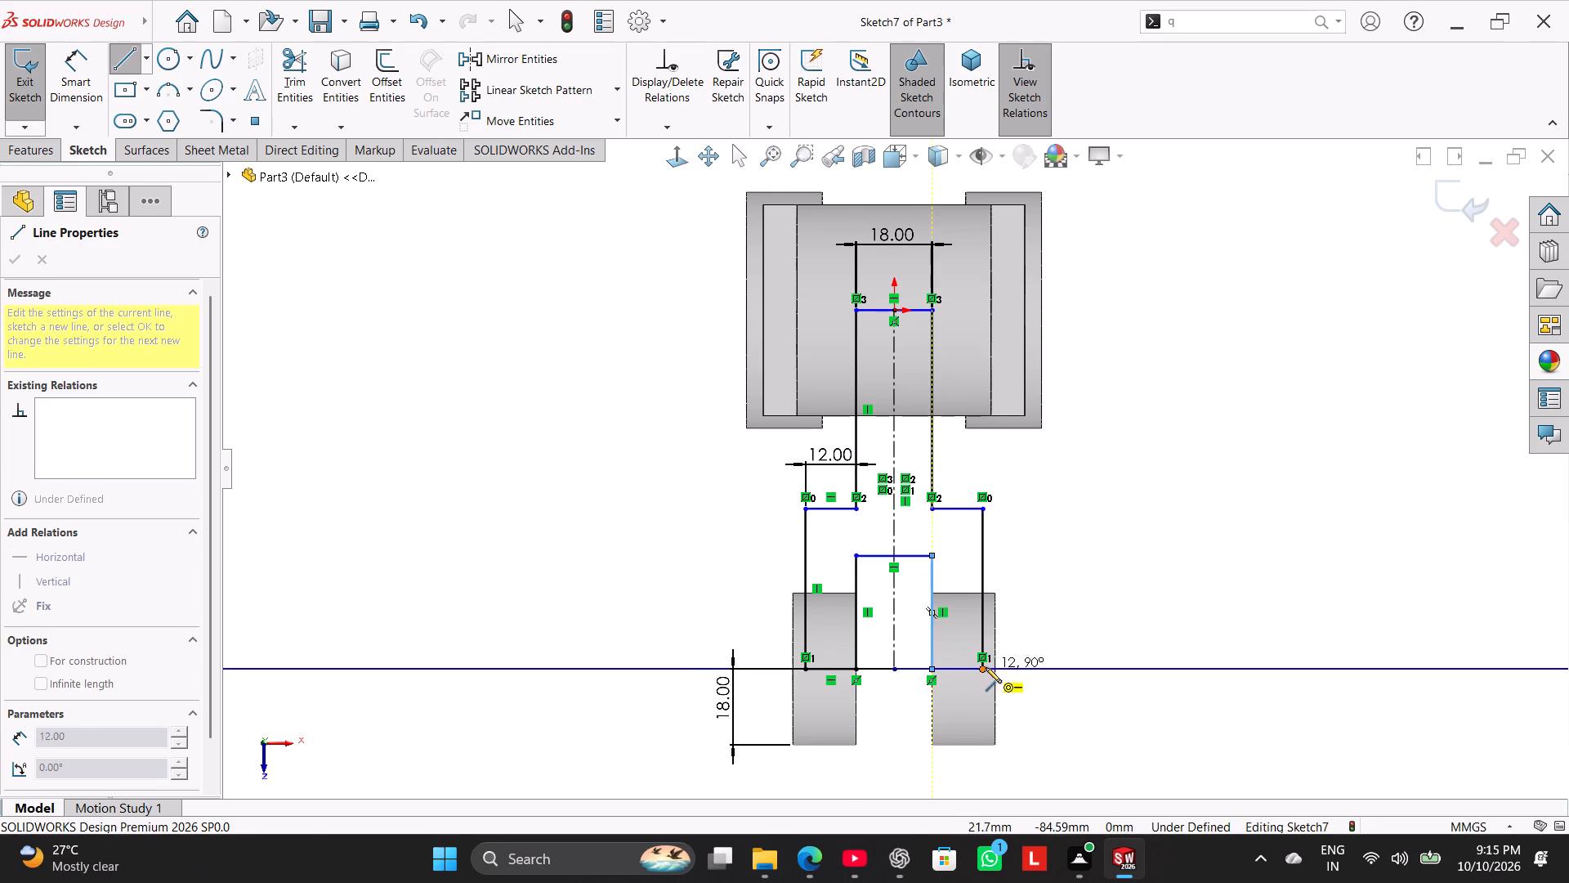
{"action": "left_click", "coordinate": [986, 667]}
{"action": "right_click", "coordinate": [654, 570]}
{"action": "left_click", "coordinate": [696, 582]}
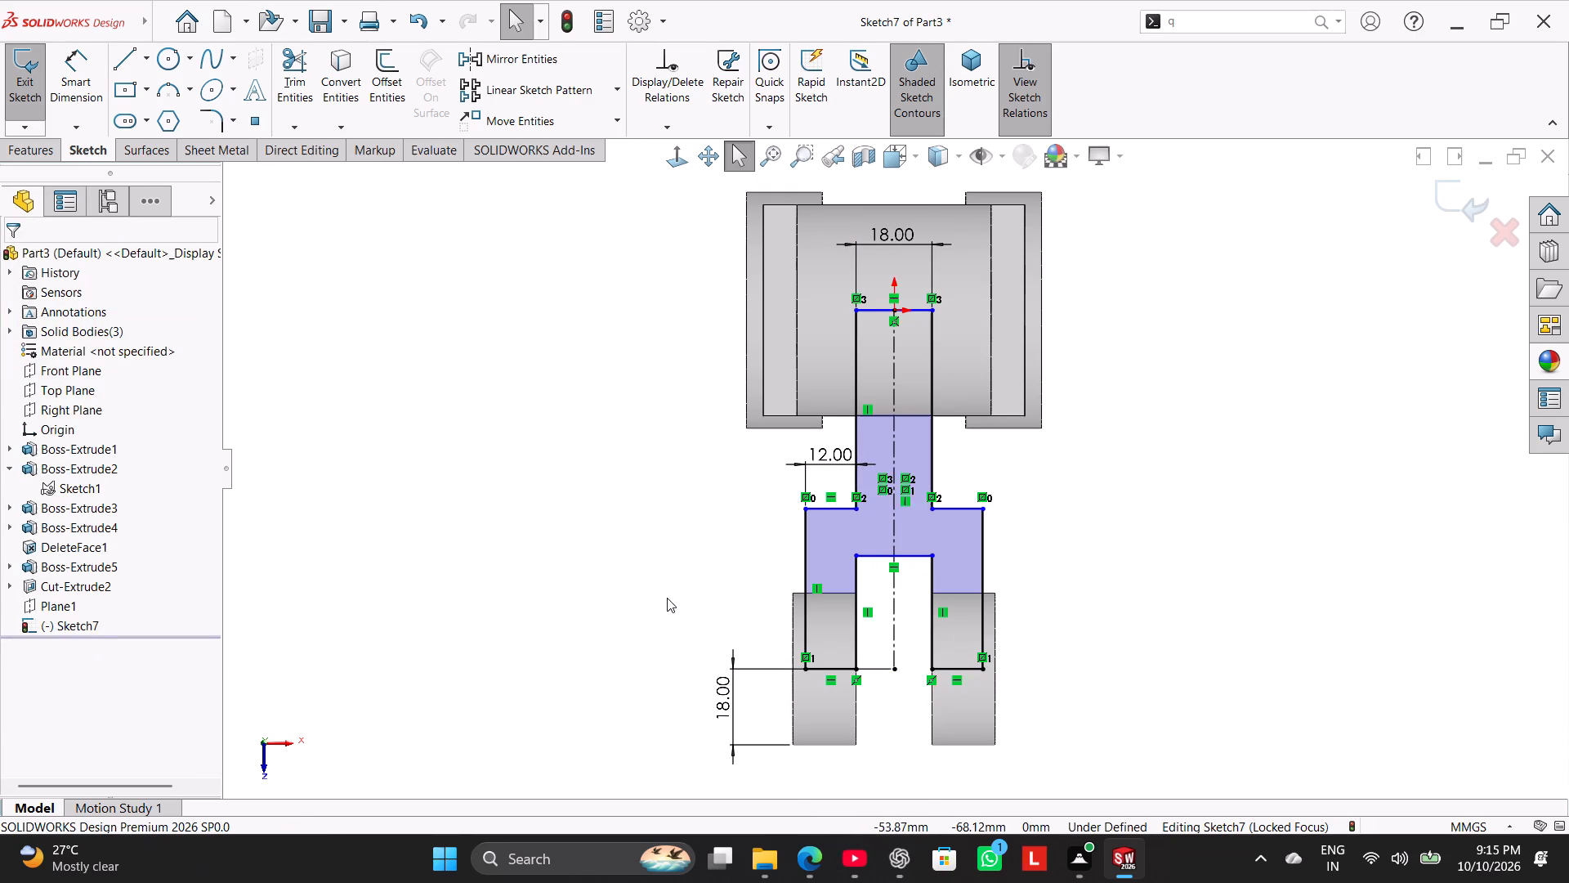
Dimension the vertical distance between the step's horizontal line and the notch's top edge as 12 mm.
{"action": "left_click", "coordinate": [83, 81]}
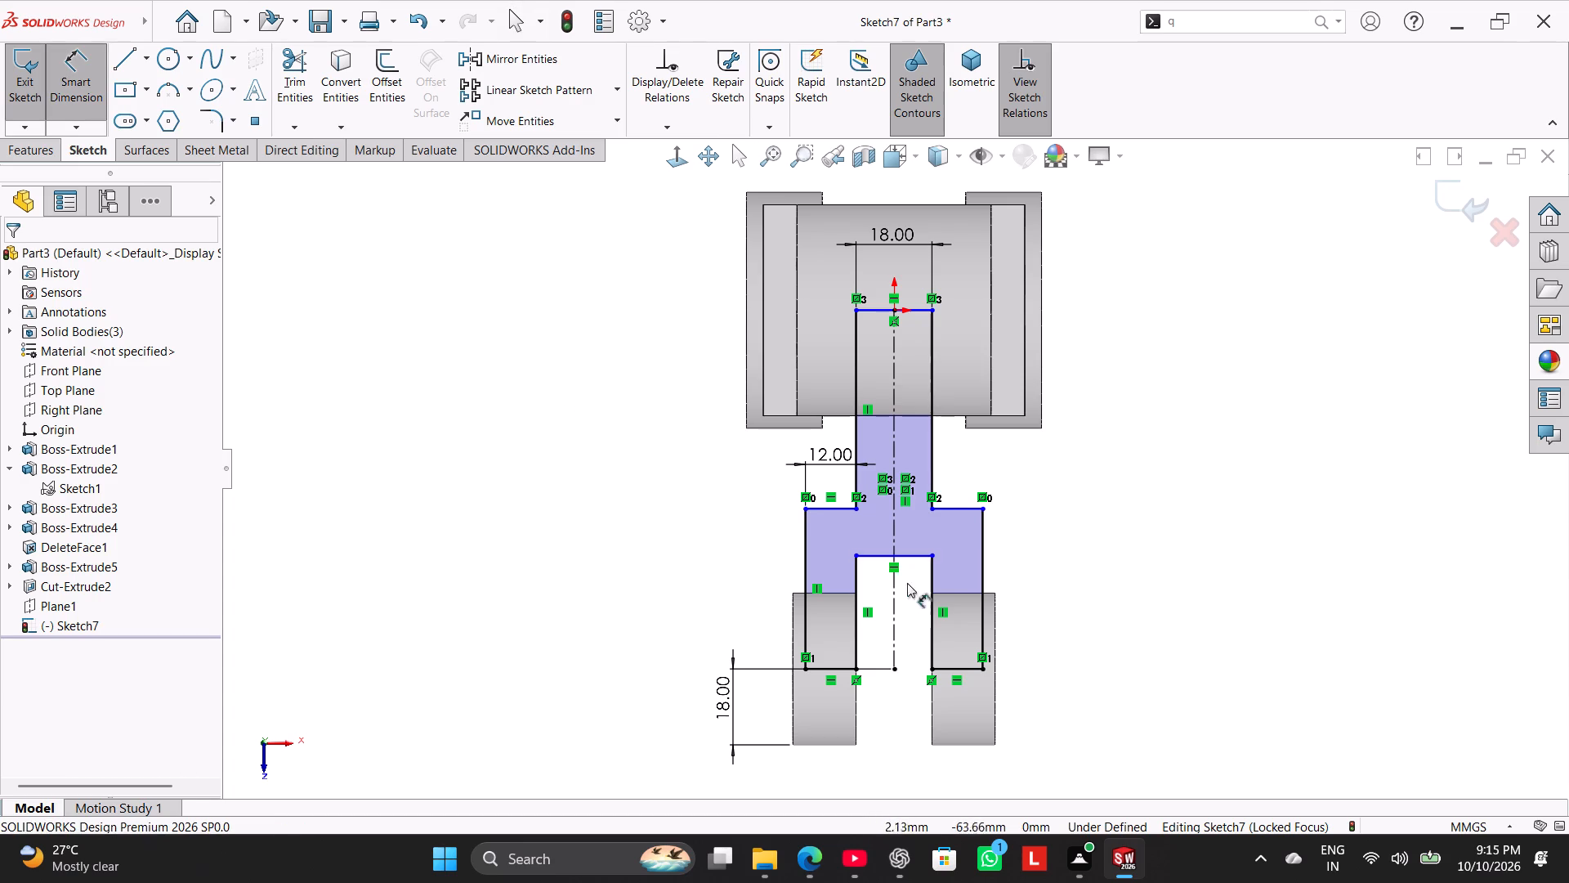
{"action": "left_click", "coordinate": [842, 506]}
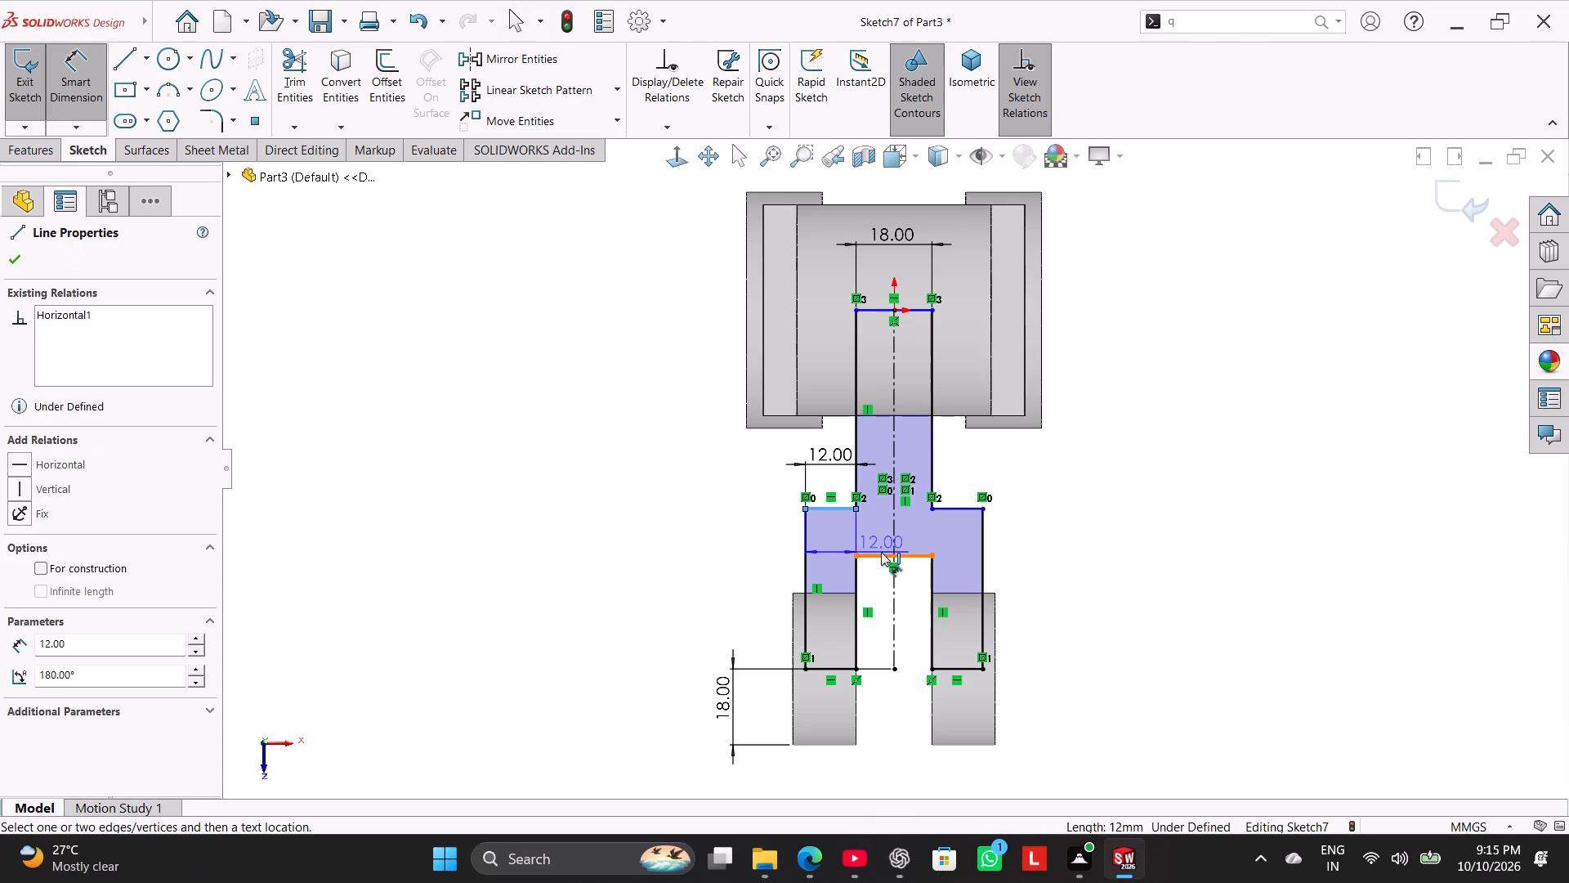
{"action": "left_click", "coordinate": [881, 554]}
{"action": "left_click", "coordinate": [754, 527]}
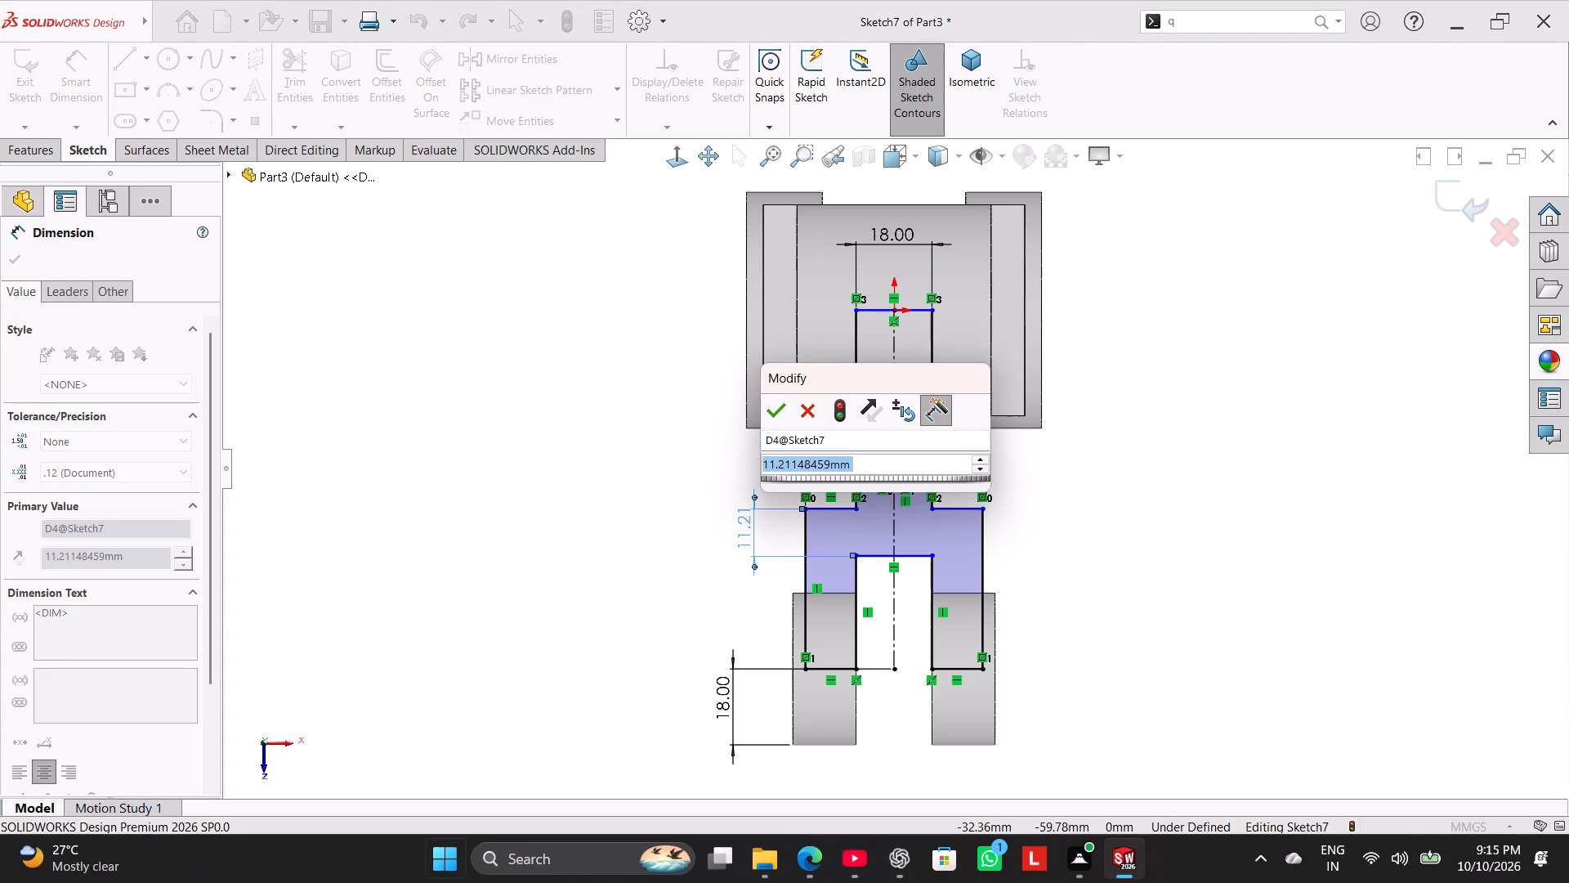
{"action": "key", "text": "1"}
{"action": "key", "text": "2"}
{"action": "key", "text": "Return"}
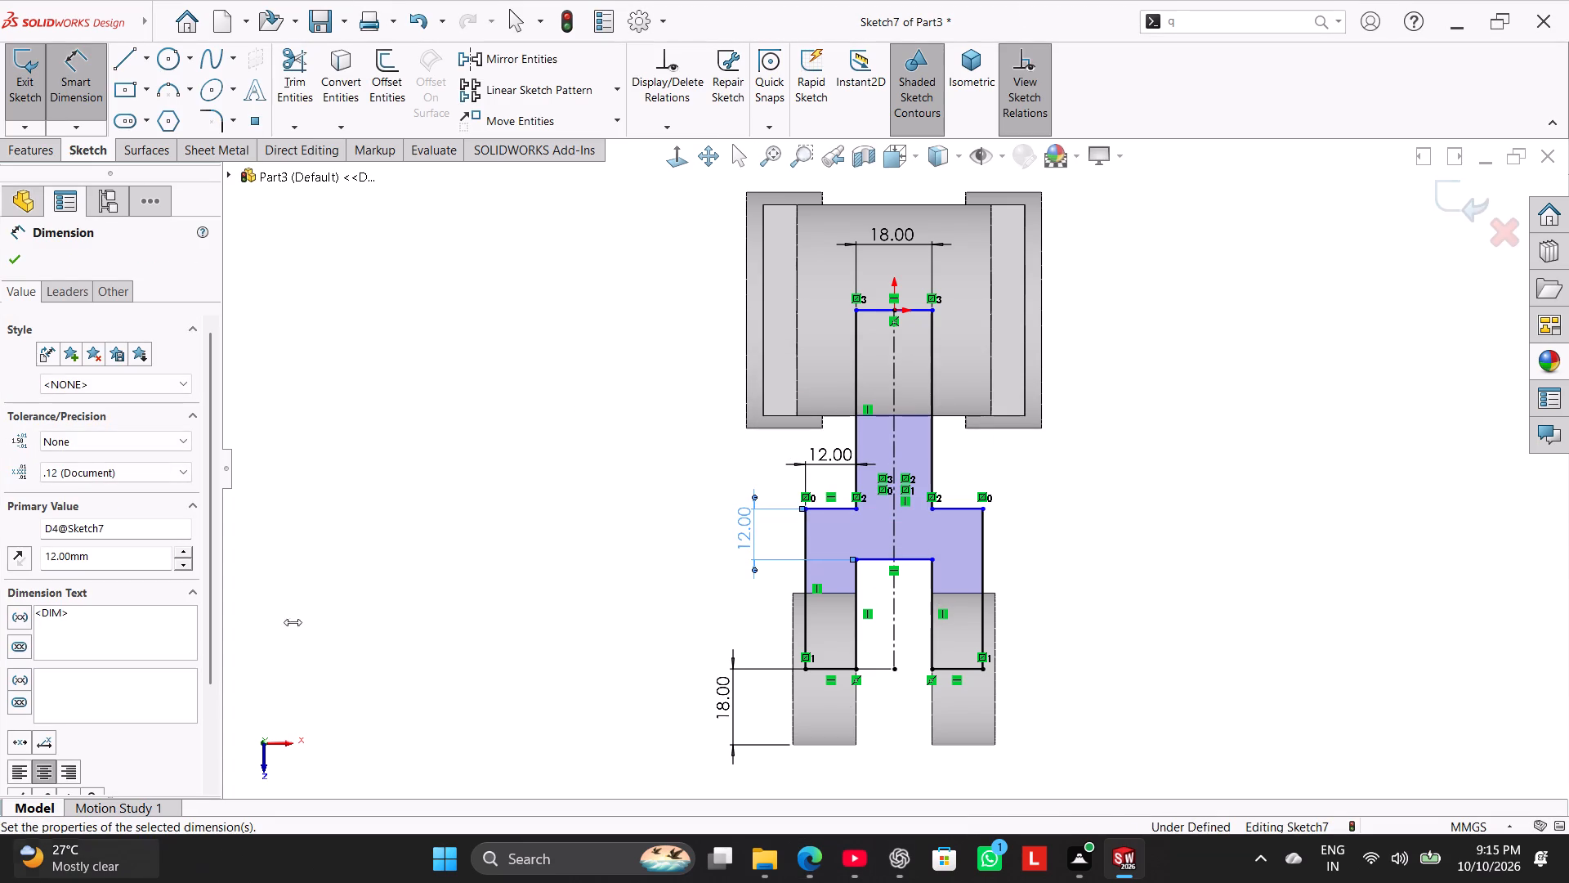
{"action": "right_click", "coordinate": [457, 545]}
{"action": "left_click", "coordinate": [519, 598]}
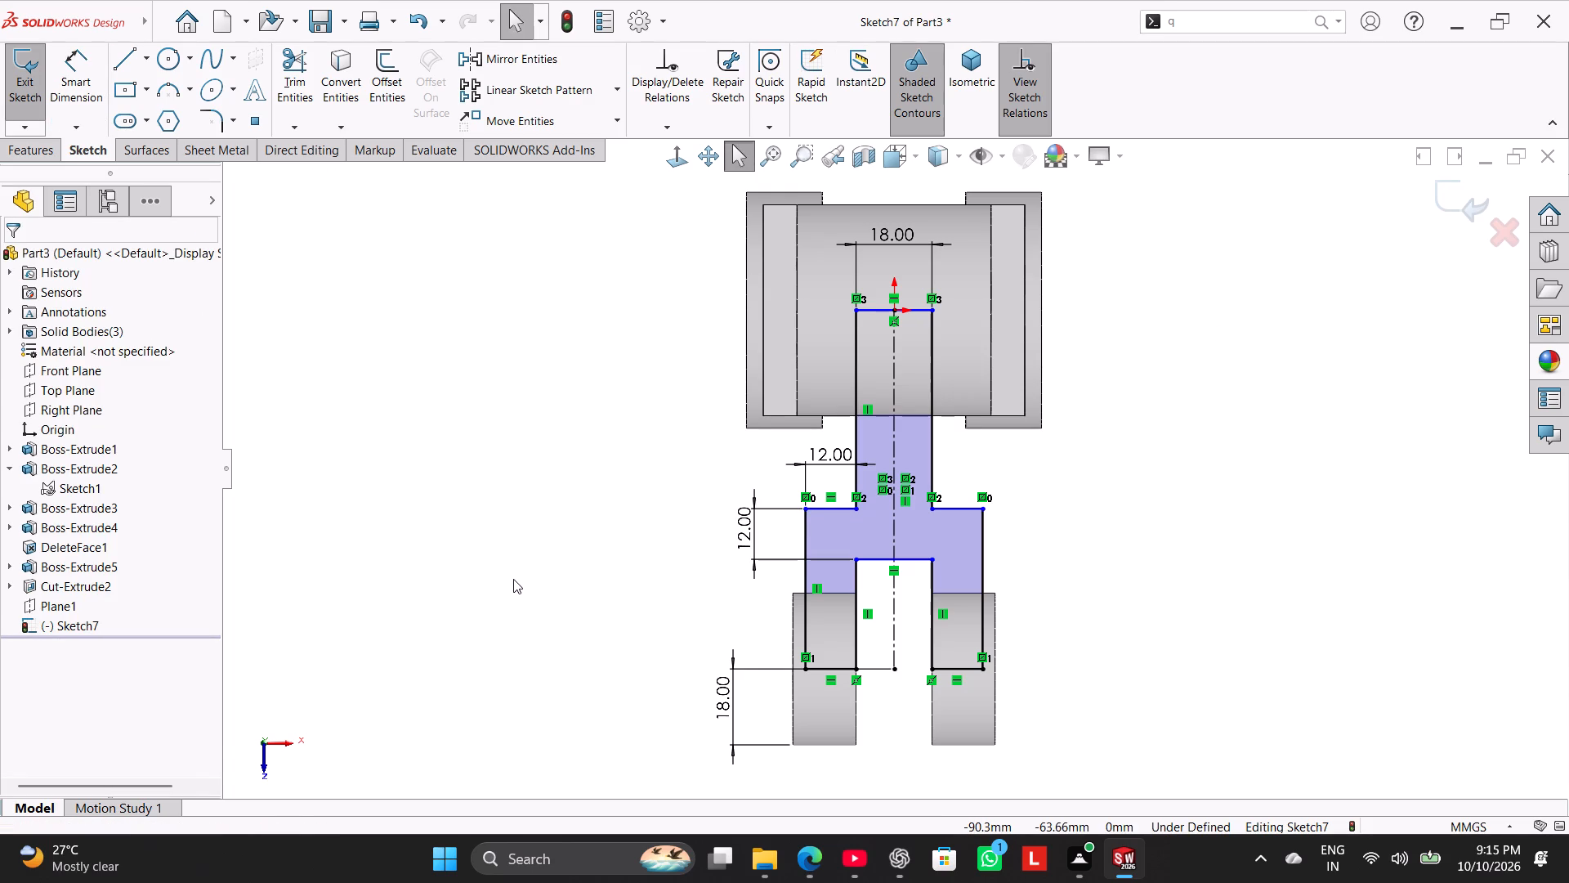
Move the notch's top edge down toward the split boss and dimension the feet's bottom edge to the step line as 30 mm.
{"action": "left_click_drag", "start_coordinate": [882, 558], "coordinate": [887, 588]}
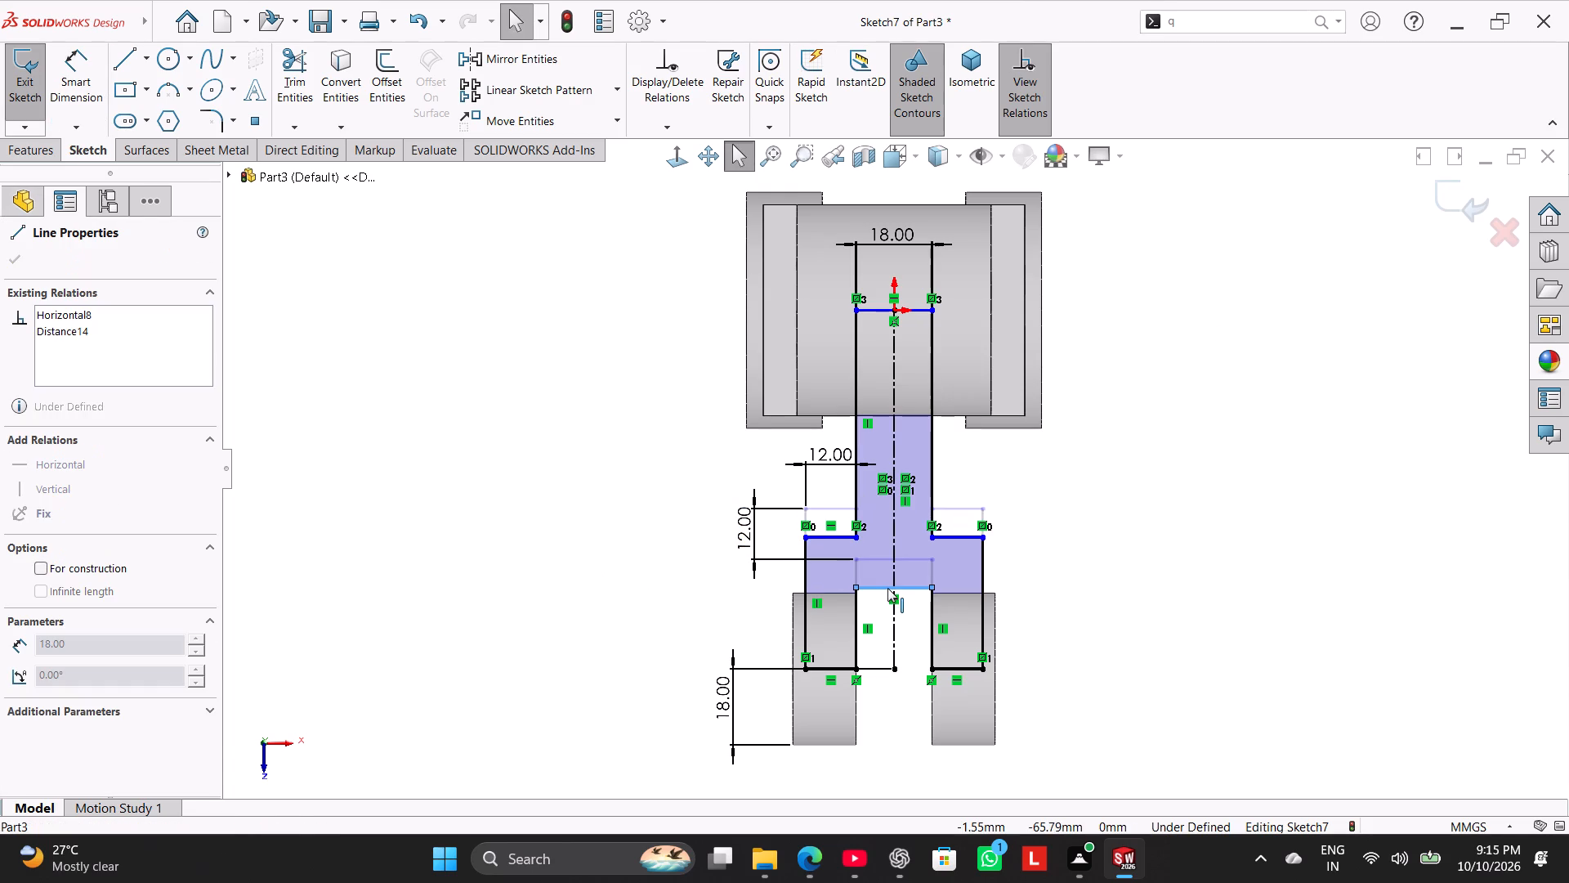
{"action": "left_click_drag", "start_coordinate": [887, 588], "coordinate": [888, 593]}
{"action": "left_click", "coordinate": [628, 601]}
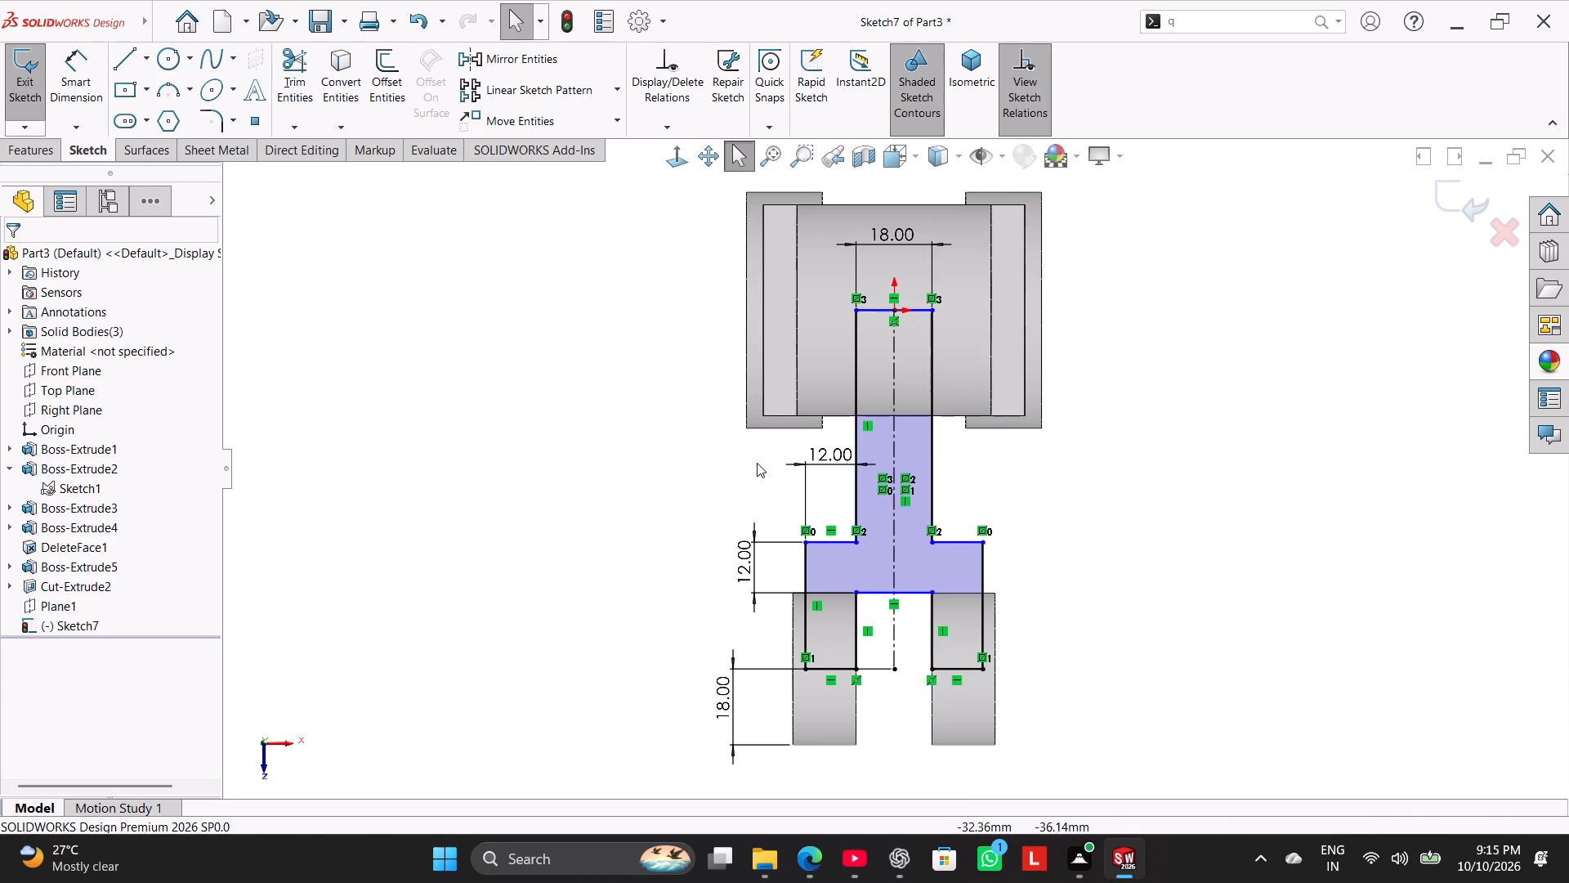
{"action": "left_click", "coordinate": [74, 70]}
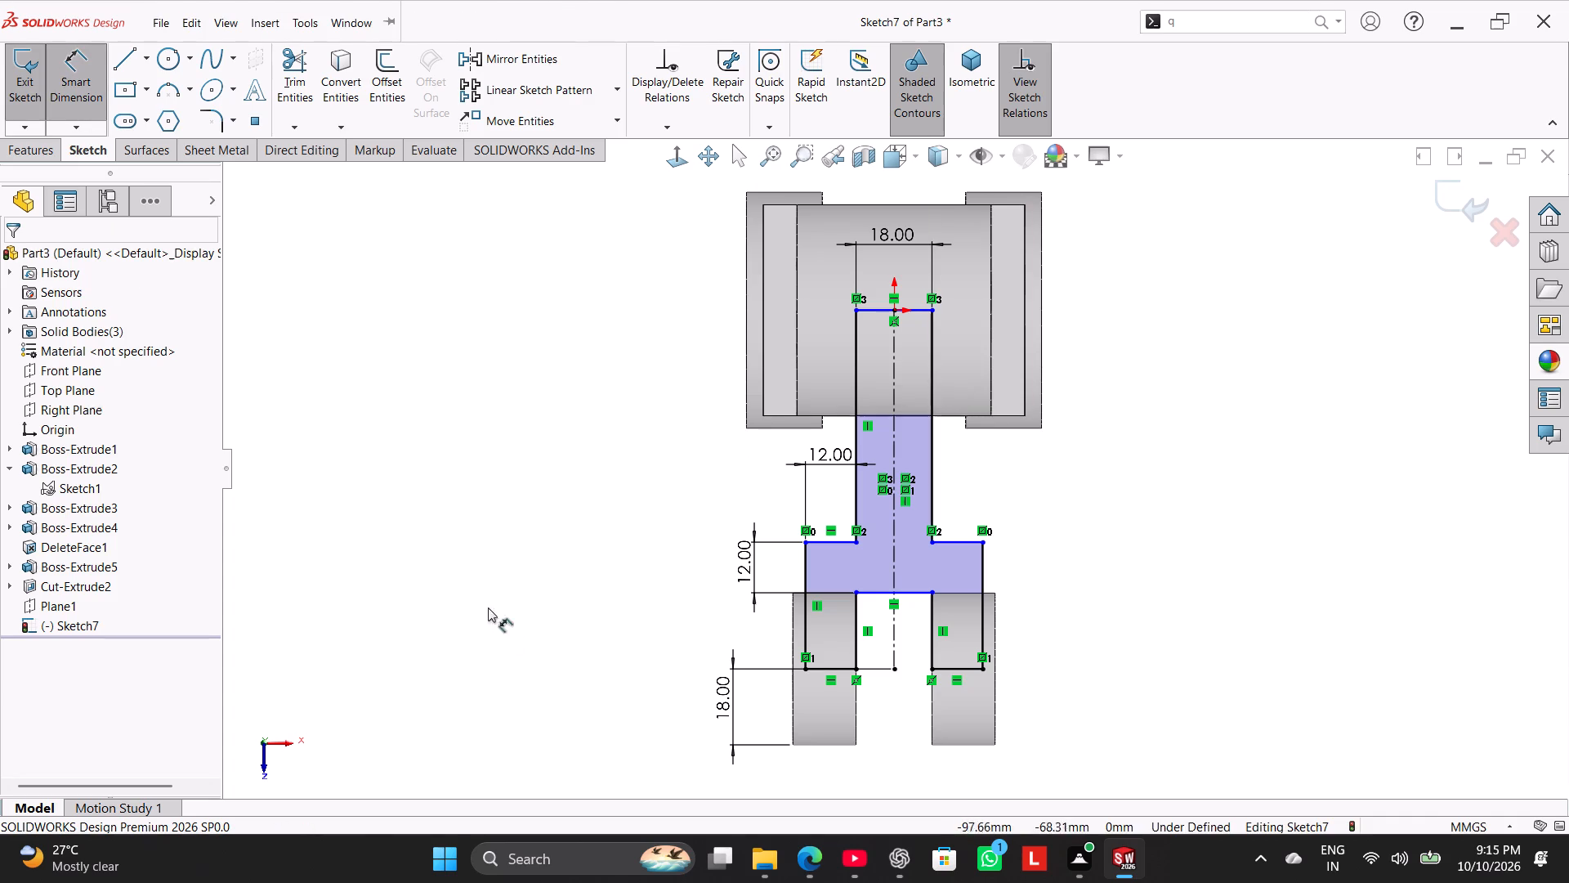
{"action": "left_click_drag", "start_coordinate": [837, 671], "coordinate": [838, 663]}
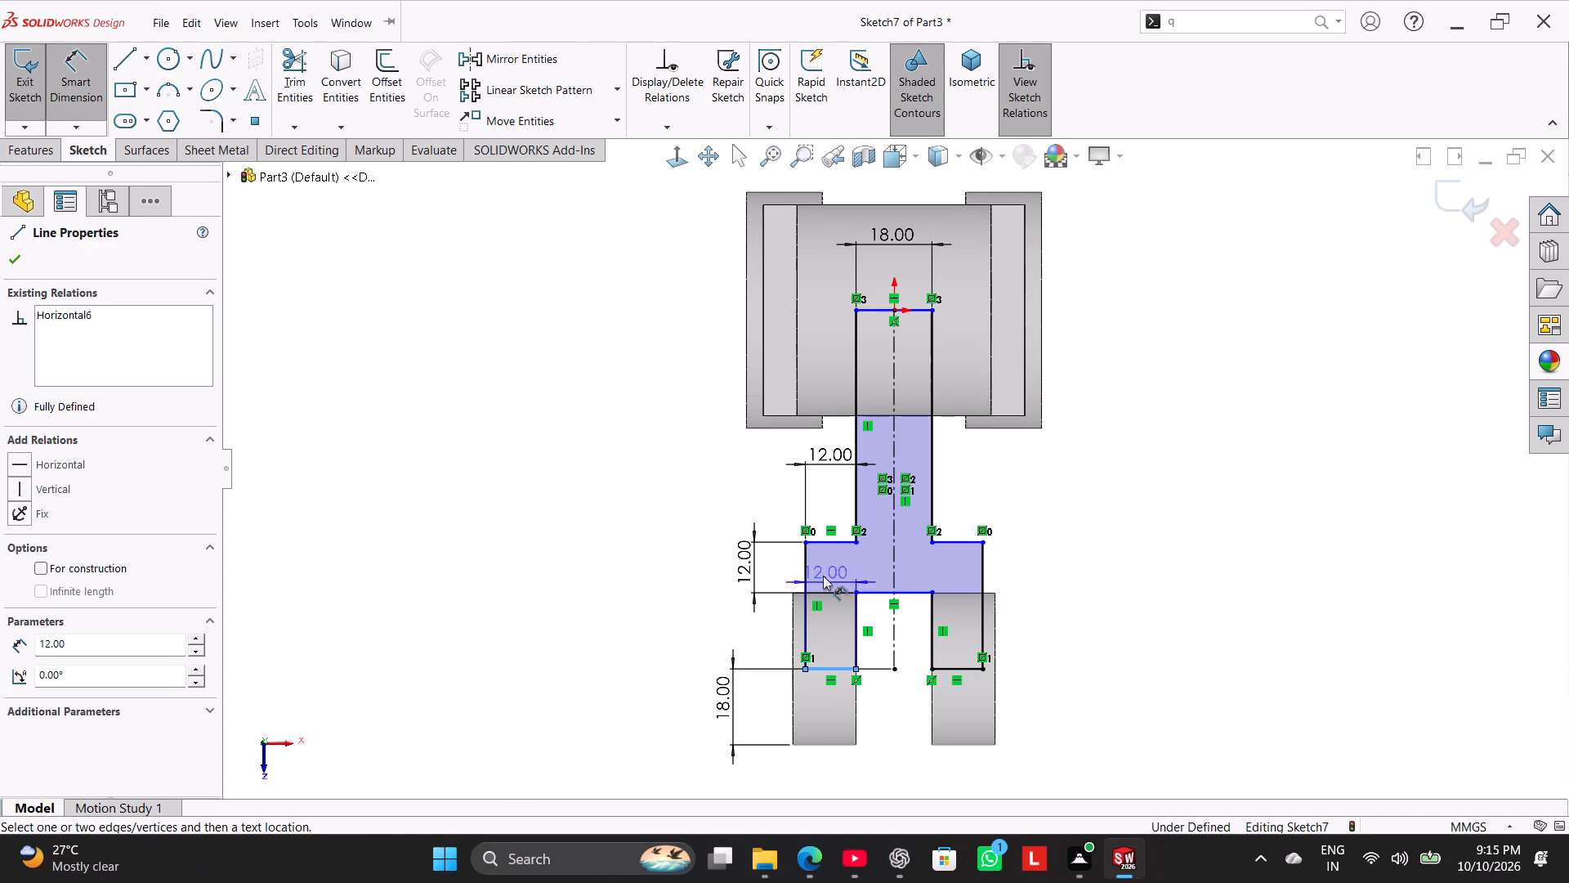
{"action": "left_click", "coordinate": [823, 545]}
{"action": "left_click", "coordinate": [655, 548]}
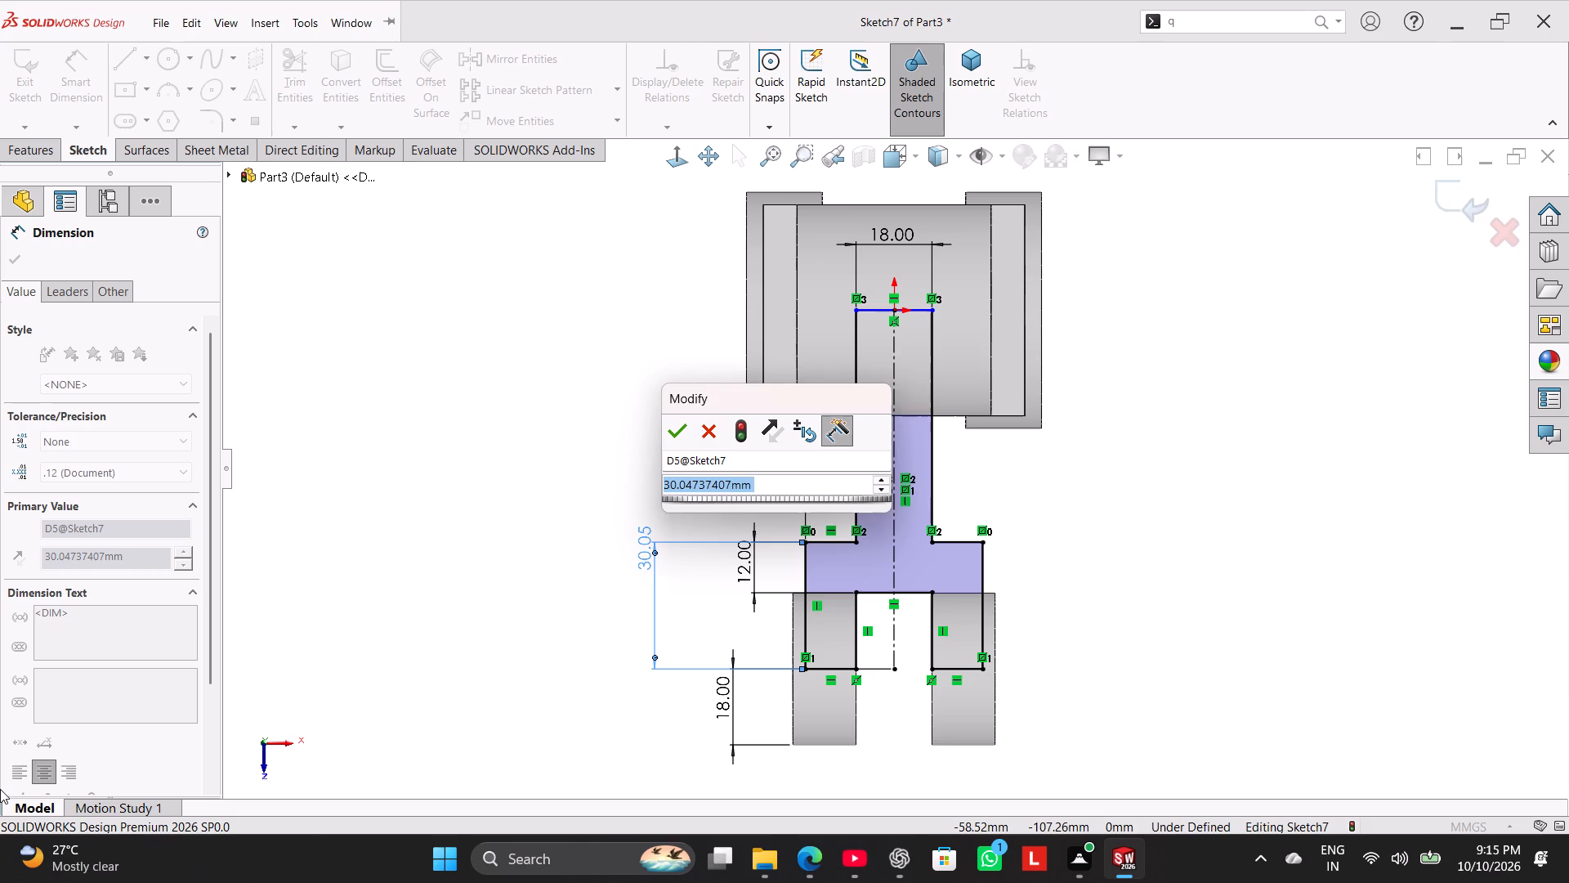
{"action": "type", "text": "30"}
{"action": "key", "text": "Return"}
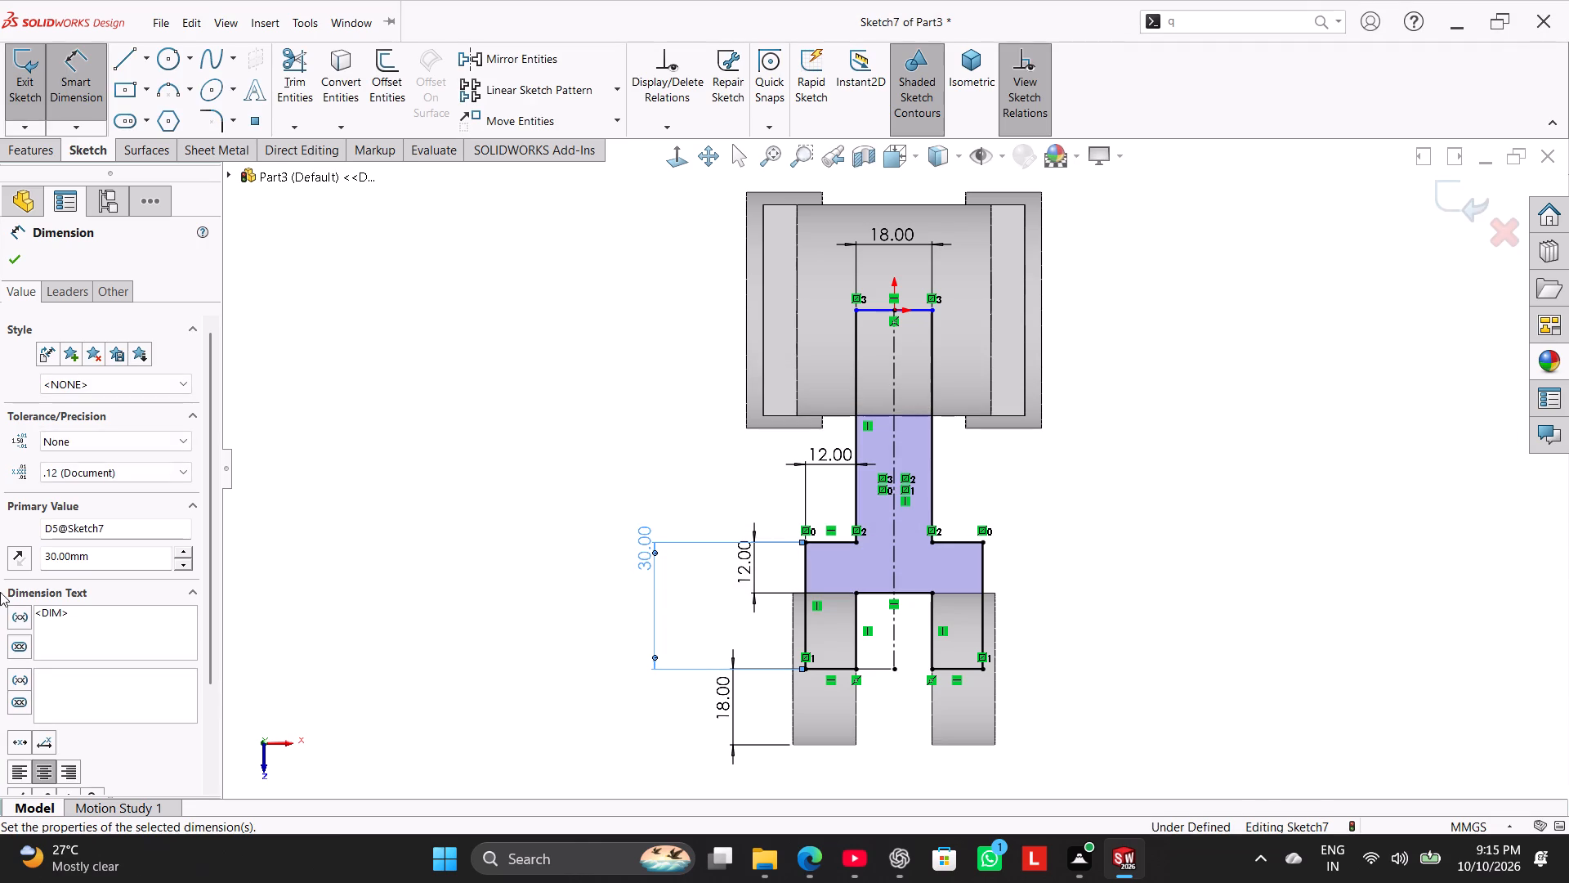
{"action": "right_click", "coordinate": [463, 504]}
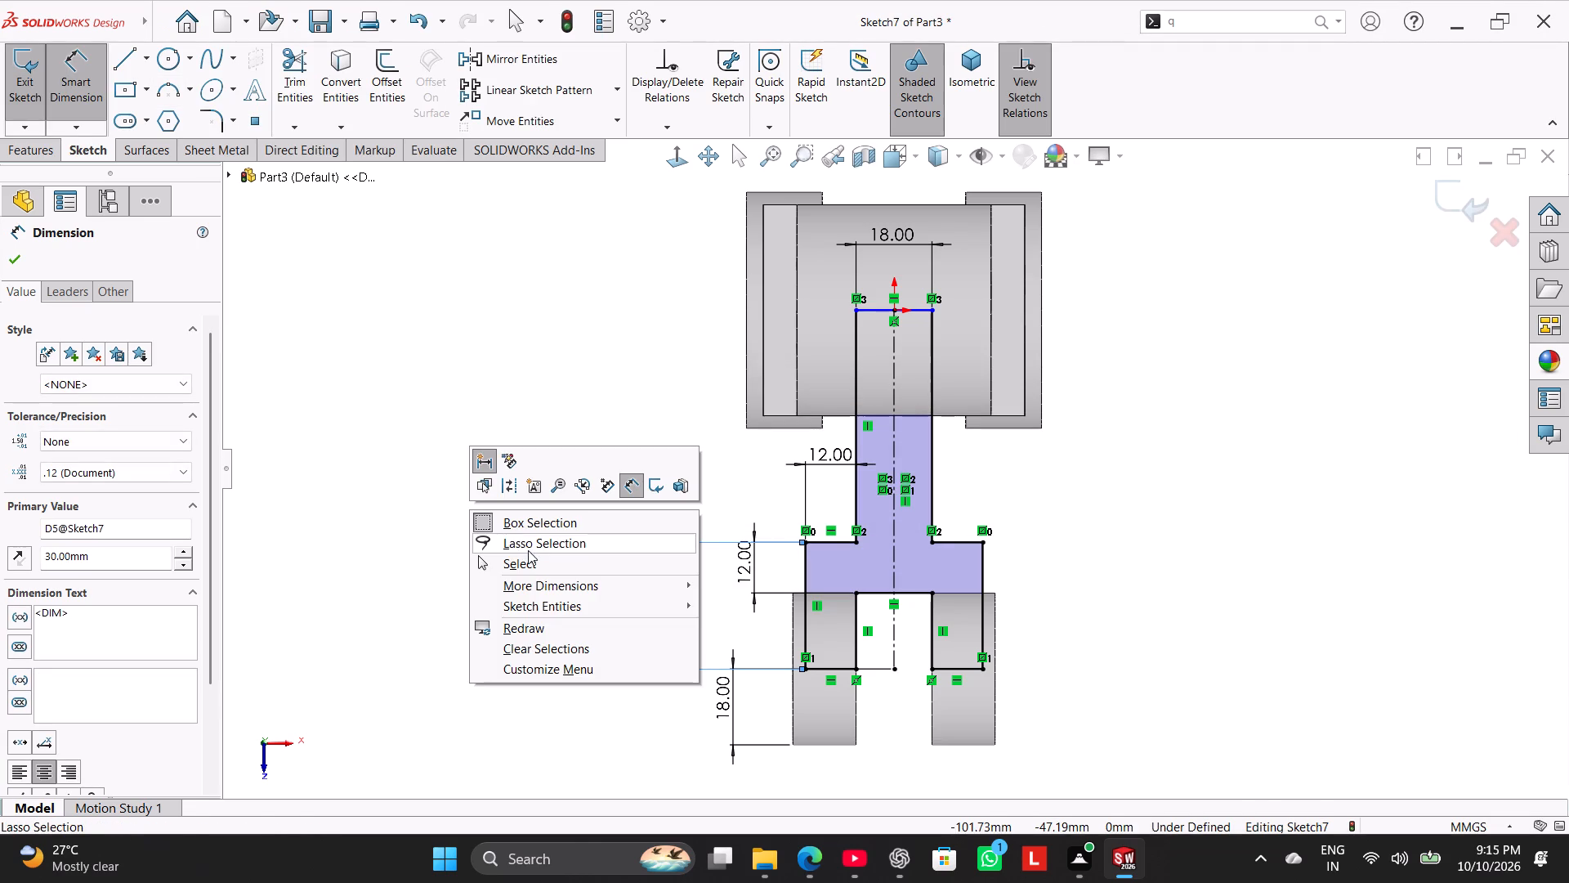
{"action": "left_click", "coordinate": [536, 563]}
Make the profile's top horizontal line coincident with the centerline's upper endpoint.
{"action": "middle_click_drag", "start_coordinate": [1014, 603], "coordinate": [1022, 560]}
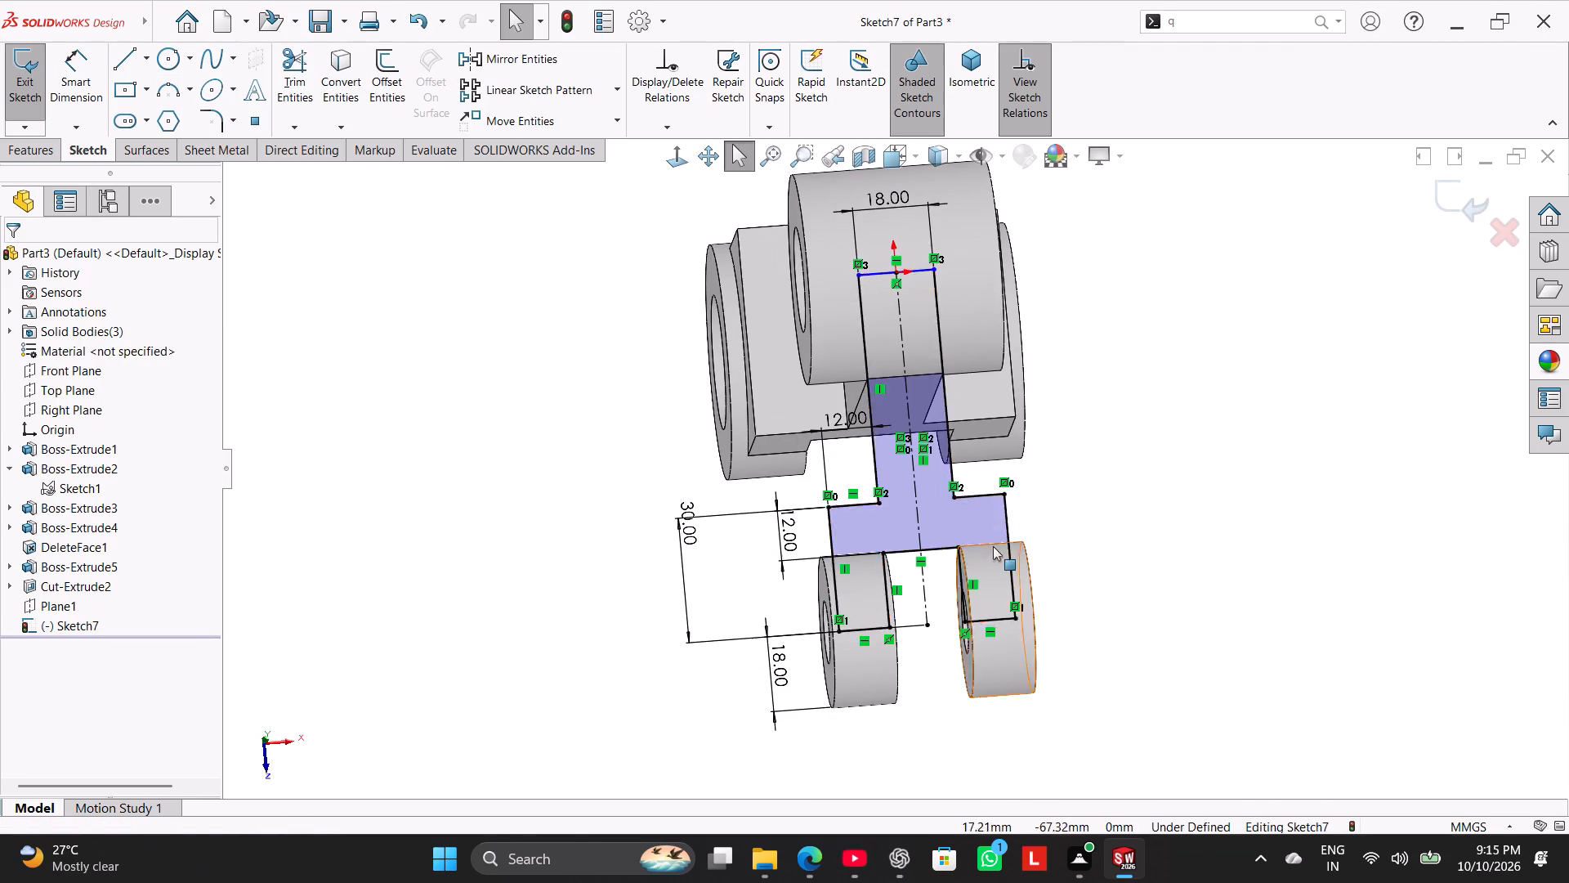
{"action": "left_click", "coordinate": [681, 161]}
{"action": "left_click", "coordinate": [596, 453]}
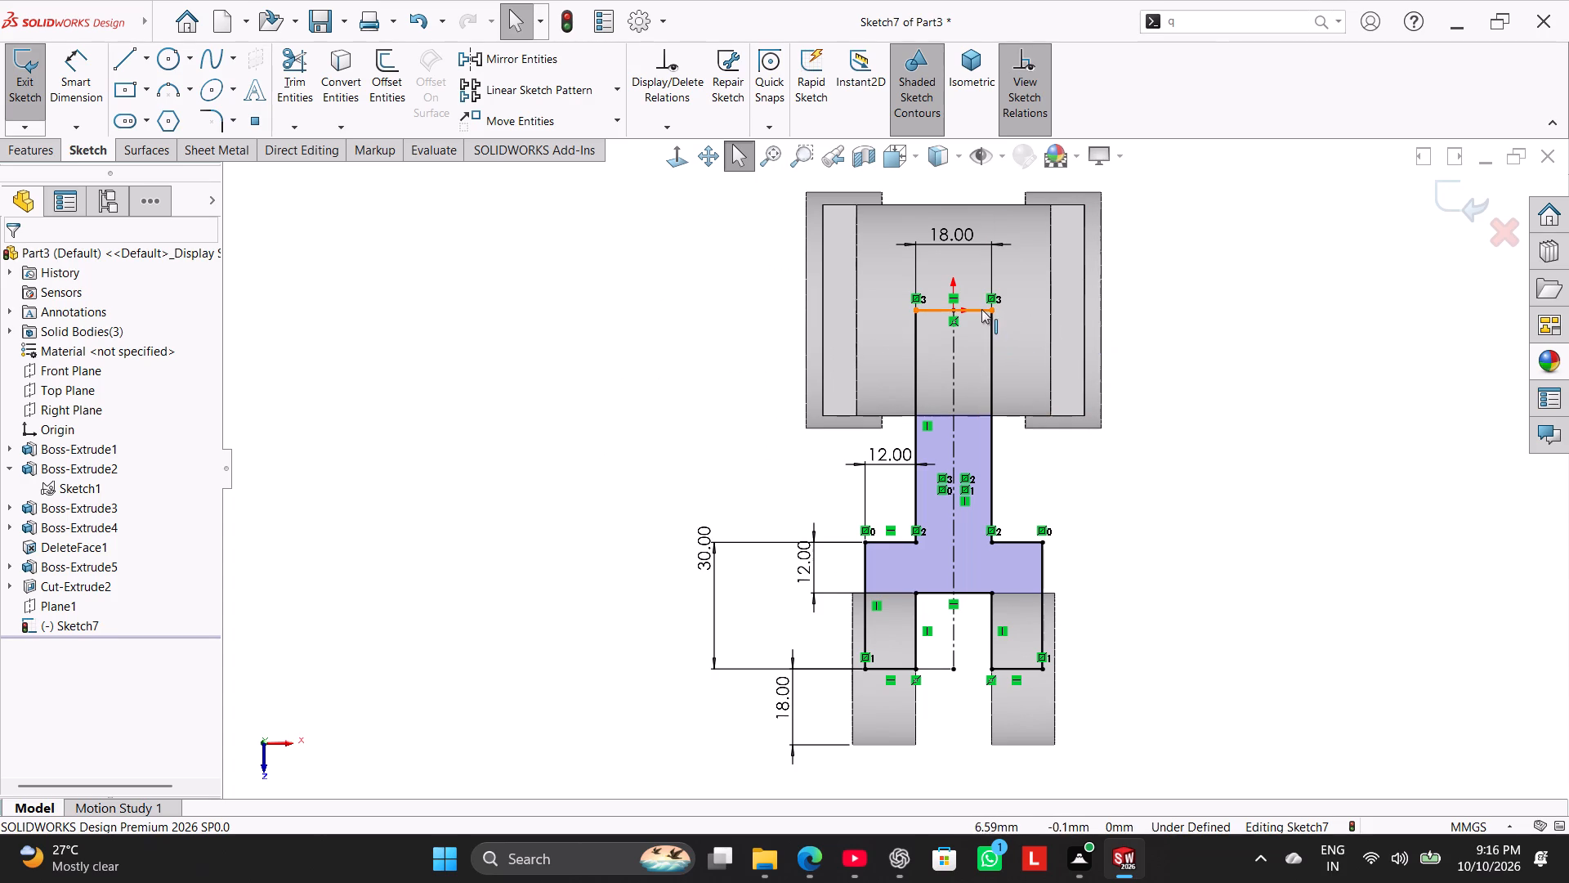
{"action": "left_click_drag", "start_coordinate": [976, 306], "coordinate": [978, 340]}
{"action": "left_click", "coordinate": [1097, 424]}
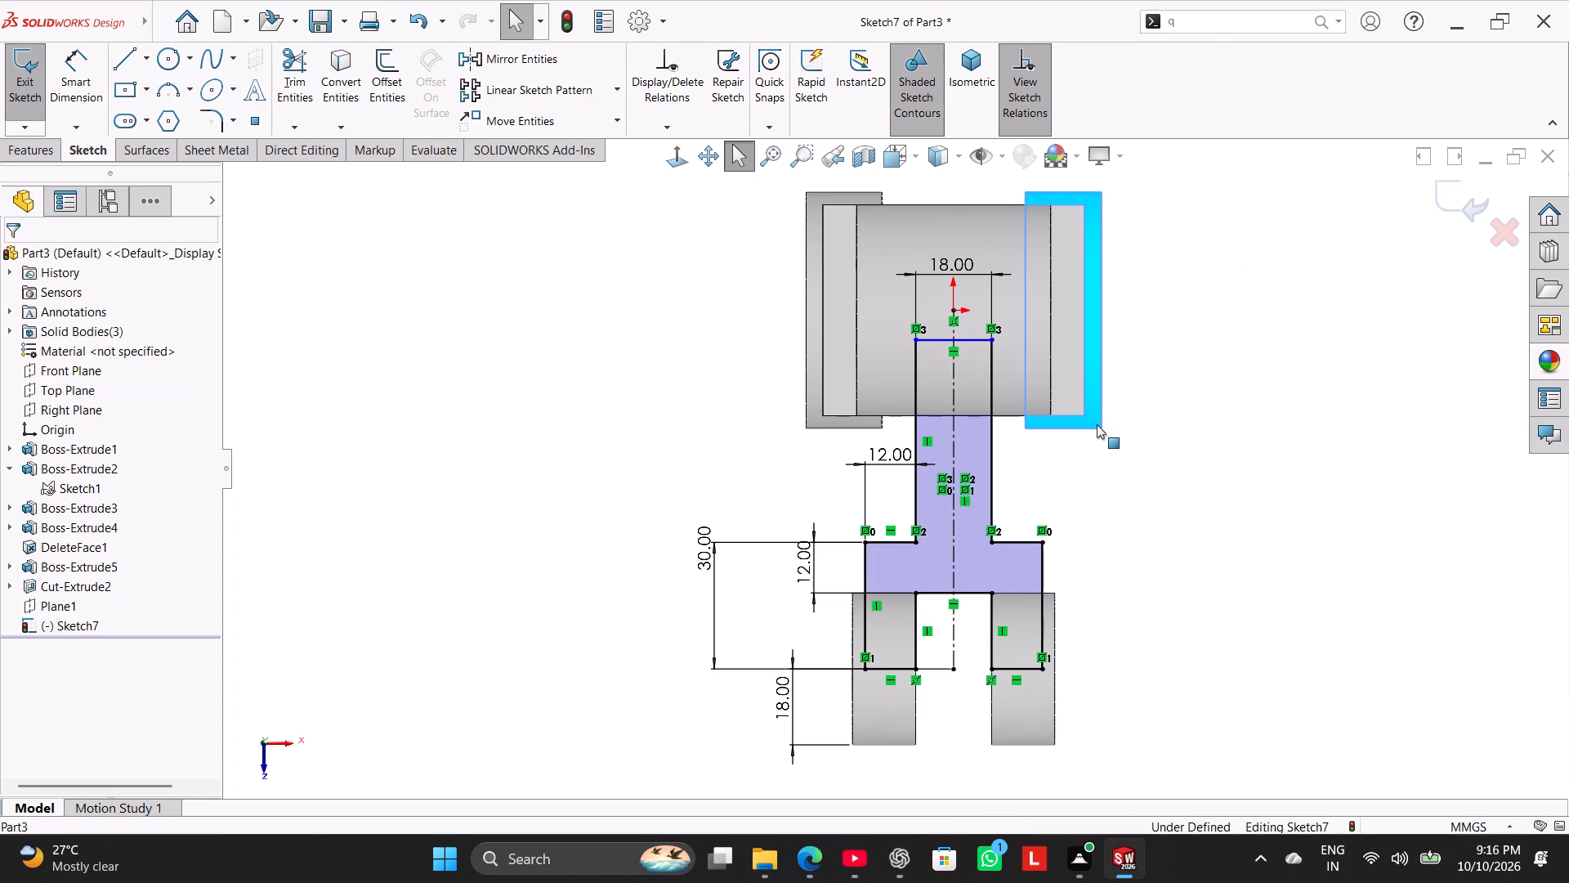
{"action": "left_click", "coordinate": [1158, 464]}
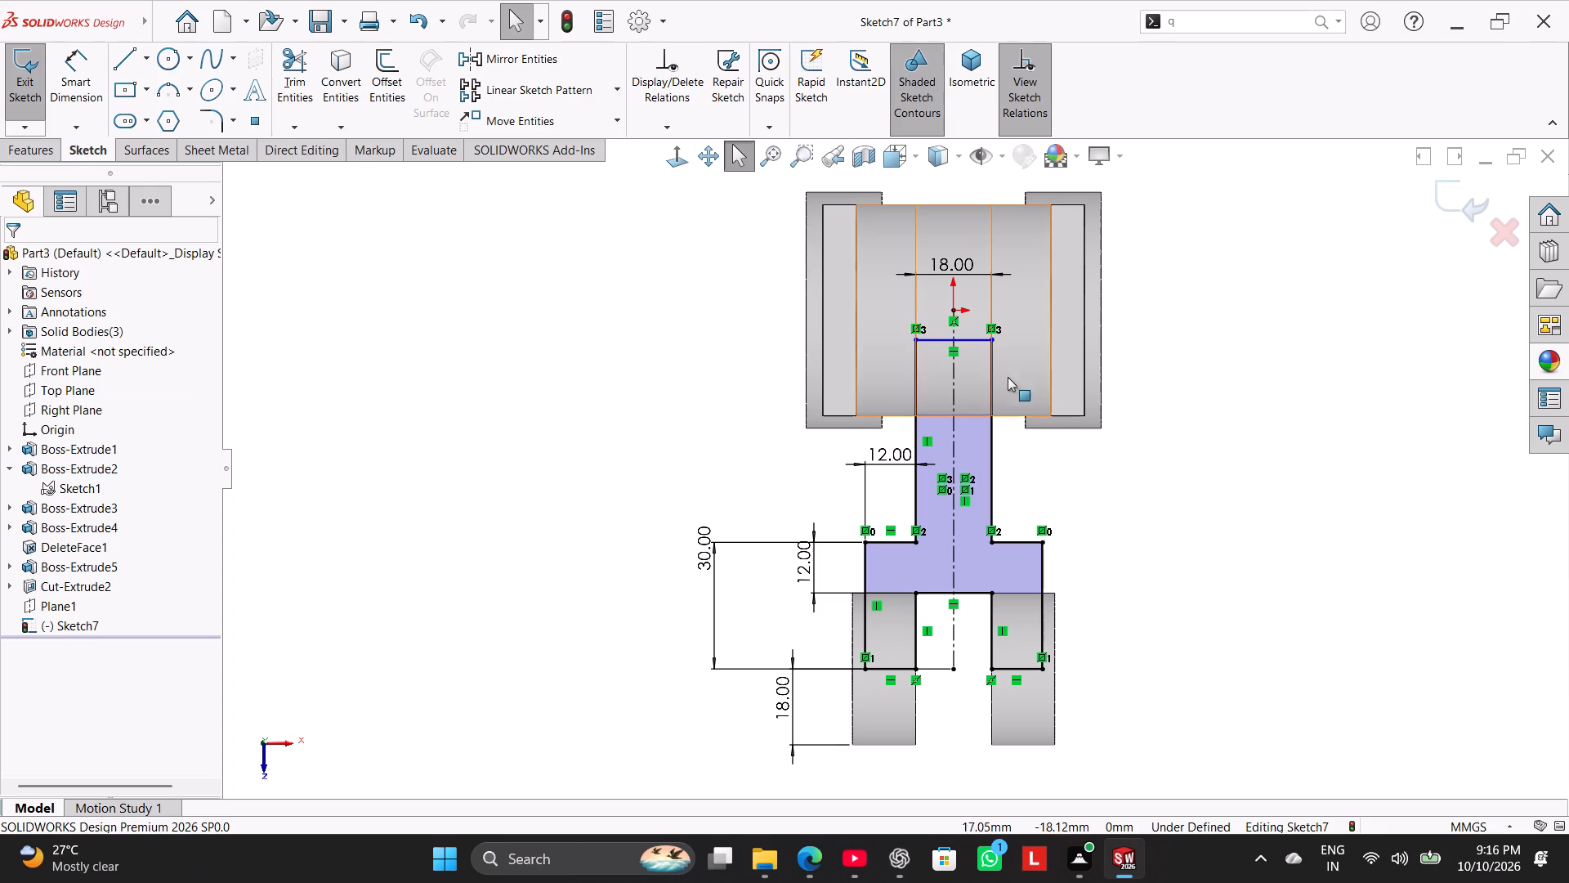
{"action": "left_click", "coordinate": [970, 338], "text": "ctrl"}
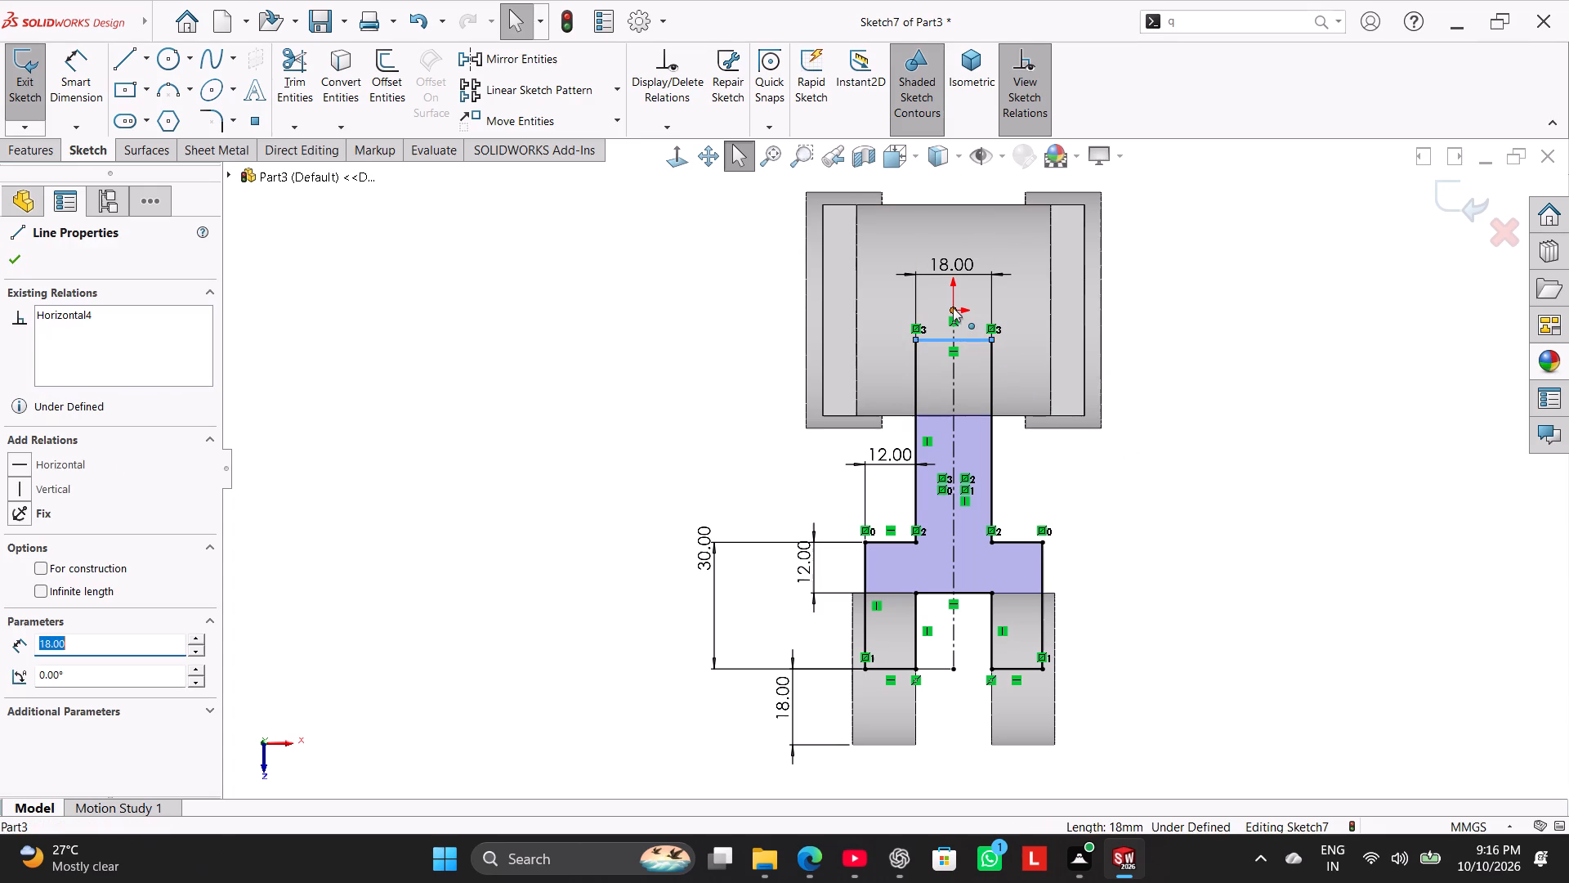
{"action": "left_click", "coordinate": [953, 307], "text": "ctrl"}
{"action": "left_click", "coordinate": [56, 575]}
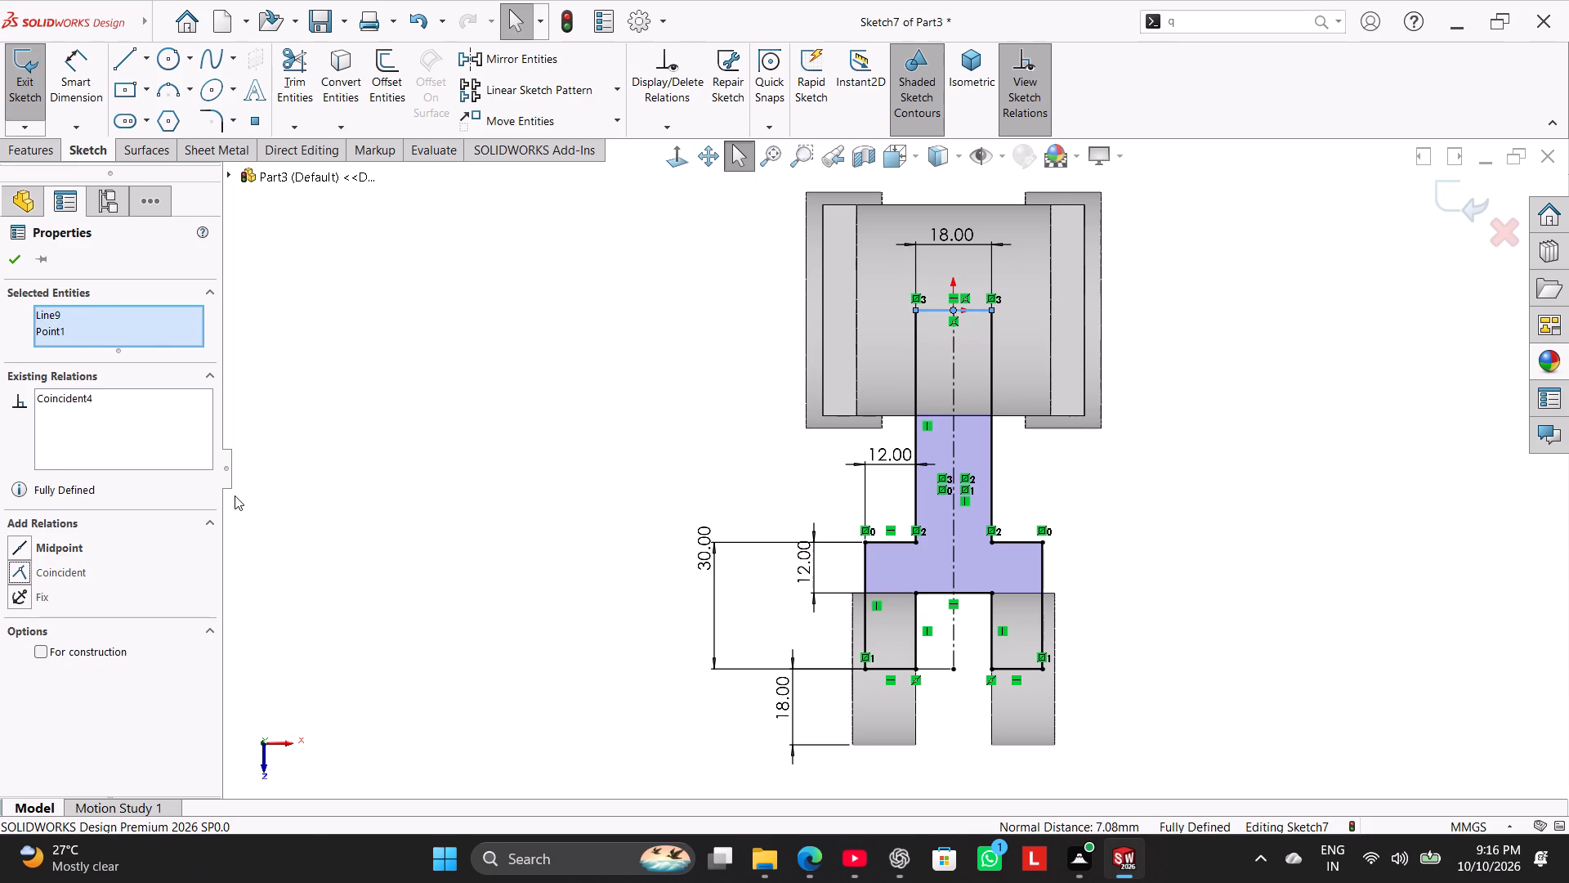
{"action": "left_click", "coordinate": [235, 495]}
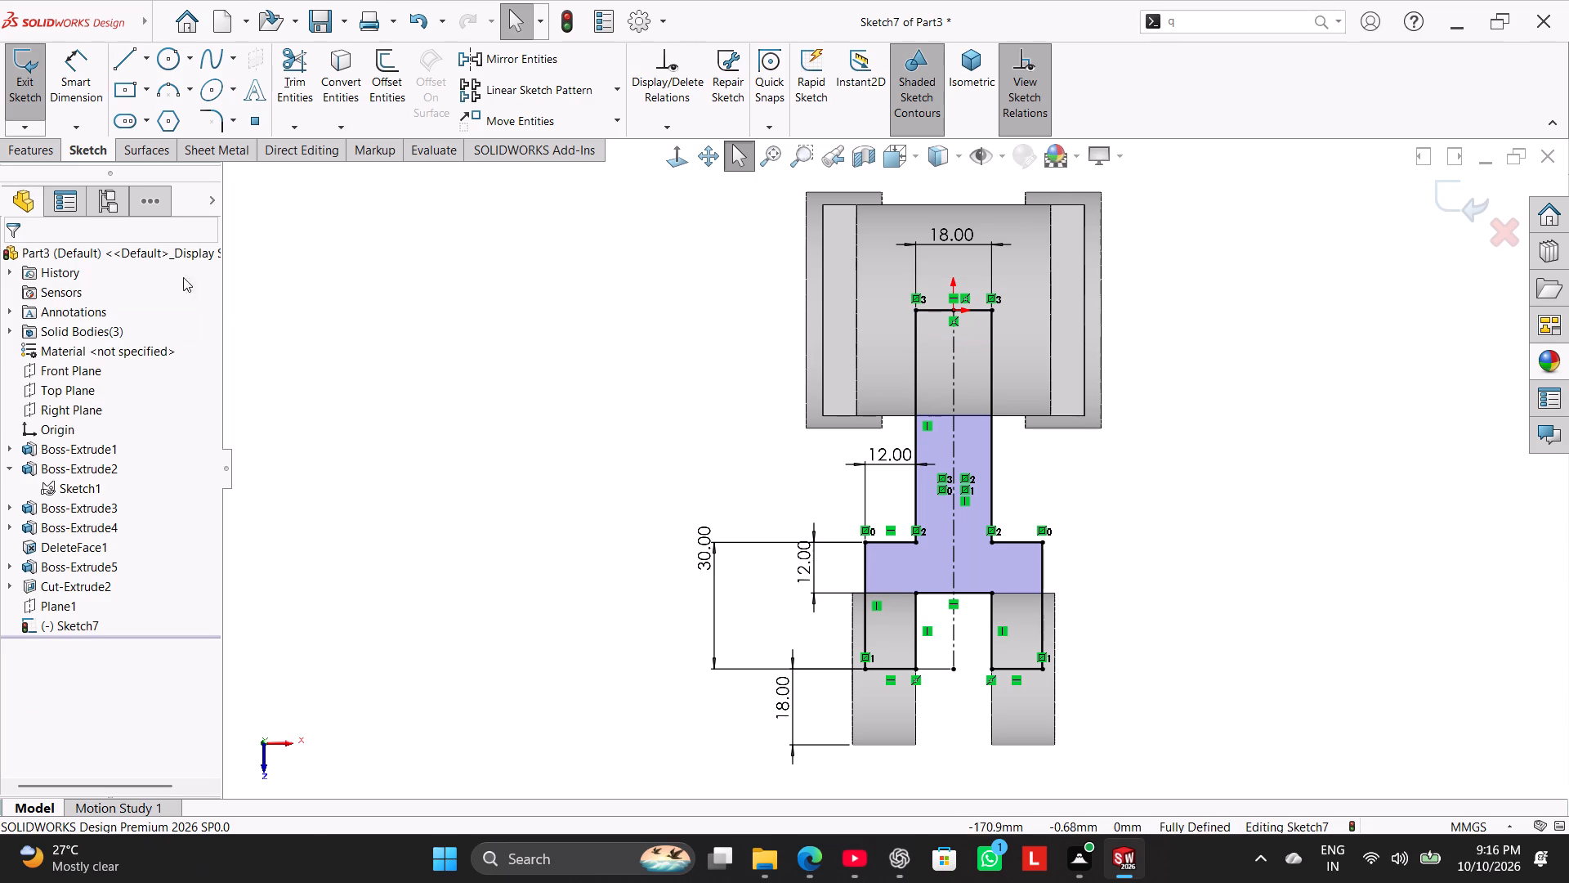
Start a mid-plane boss extrusion of the stepped profile.
{"action": "left_click", "coordinate": [27, 149]}
{"action": "left_click", "coordinate": [25, 88]}
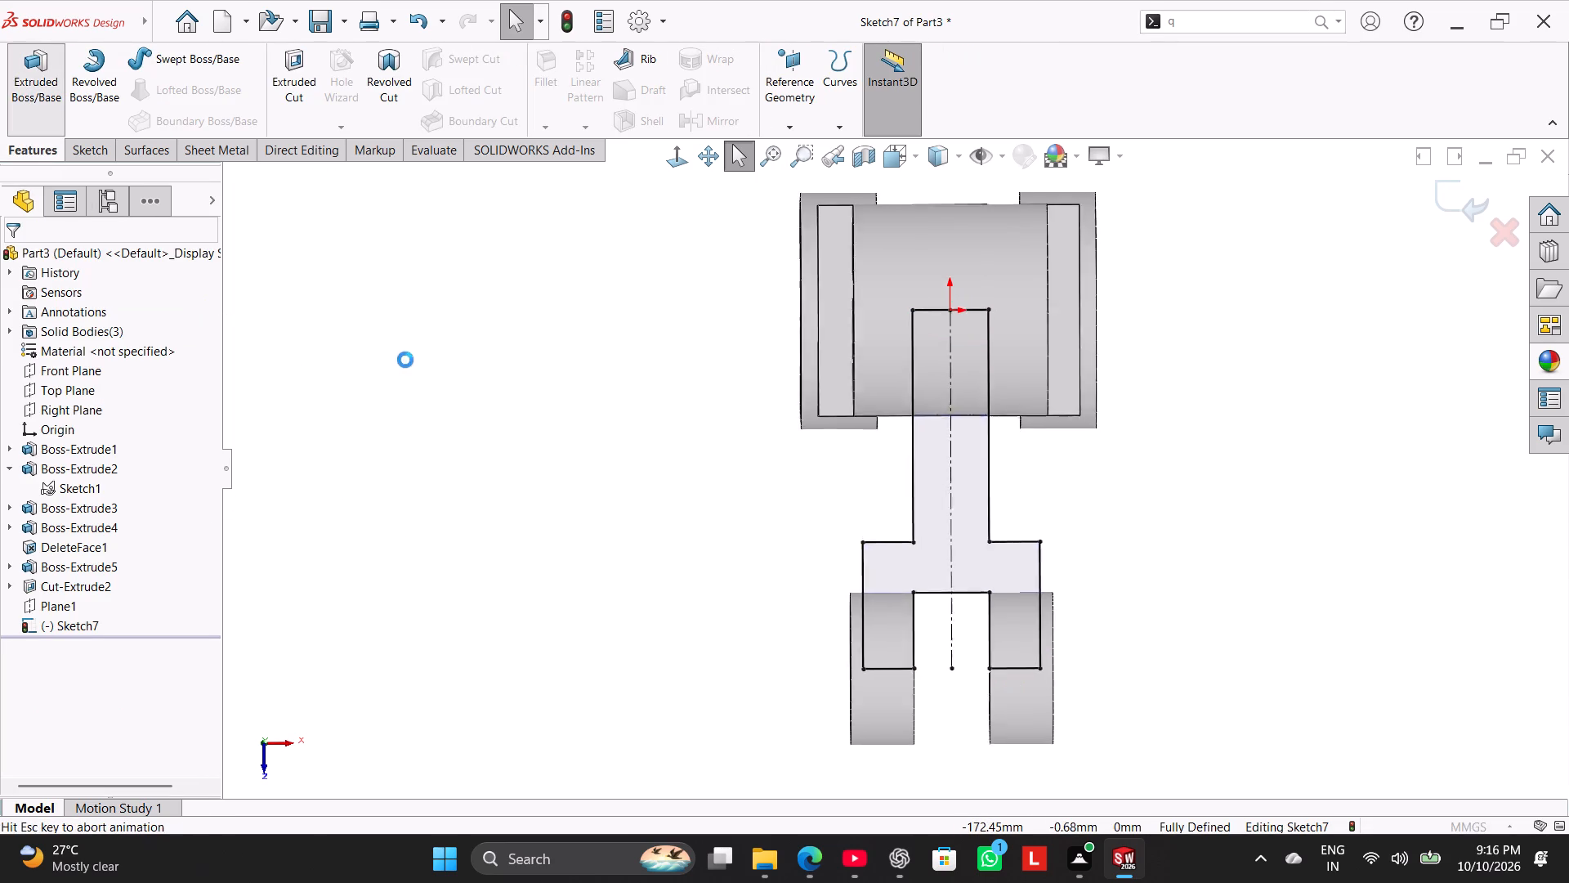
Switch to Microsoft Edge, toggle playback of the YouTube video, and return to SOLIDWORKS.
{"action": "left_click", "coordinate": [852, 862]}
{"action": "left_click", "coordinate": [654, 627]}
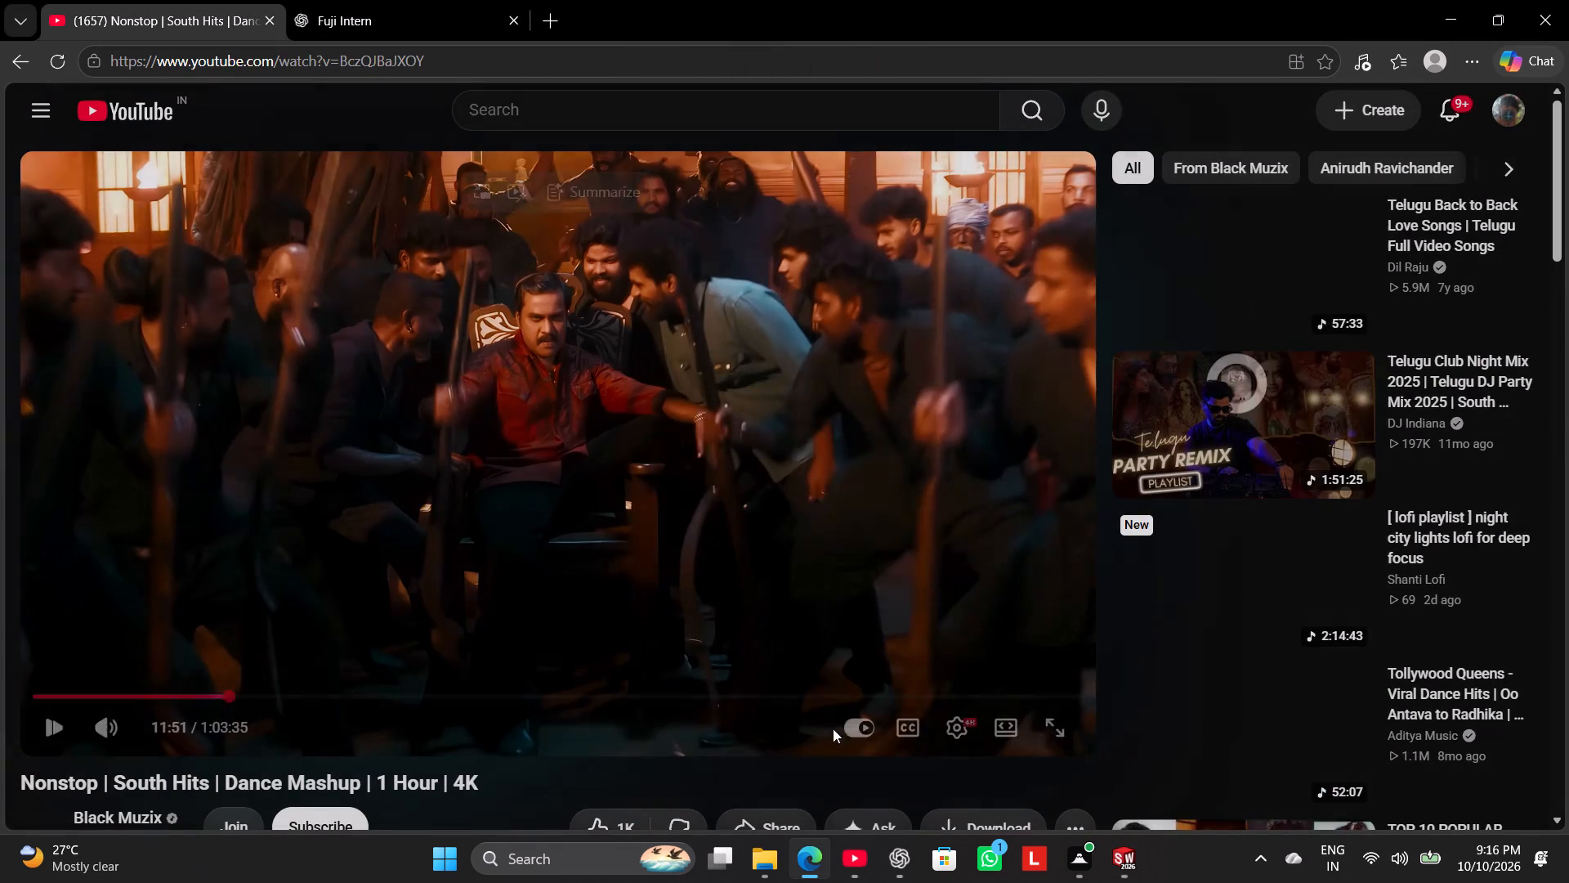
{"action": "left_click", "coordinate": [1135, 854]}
Set the forked profile's mid-plane extrusion depth to 36 mm and complete the boss extrusion.
{"action": "middle_click_drag", "start_coordinate": [1057, 520], "coordinate": [921, 604]}
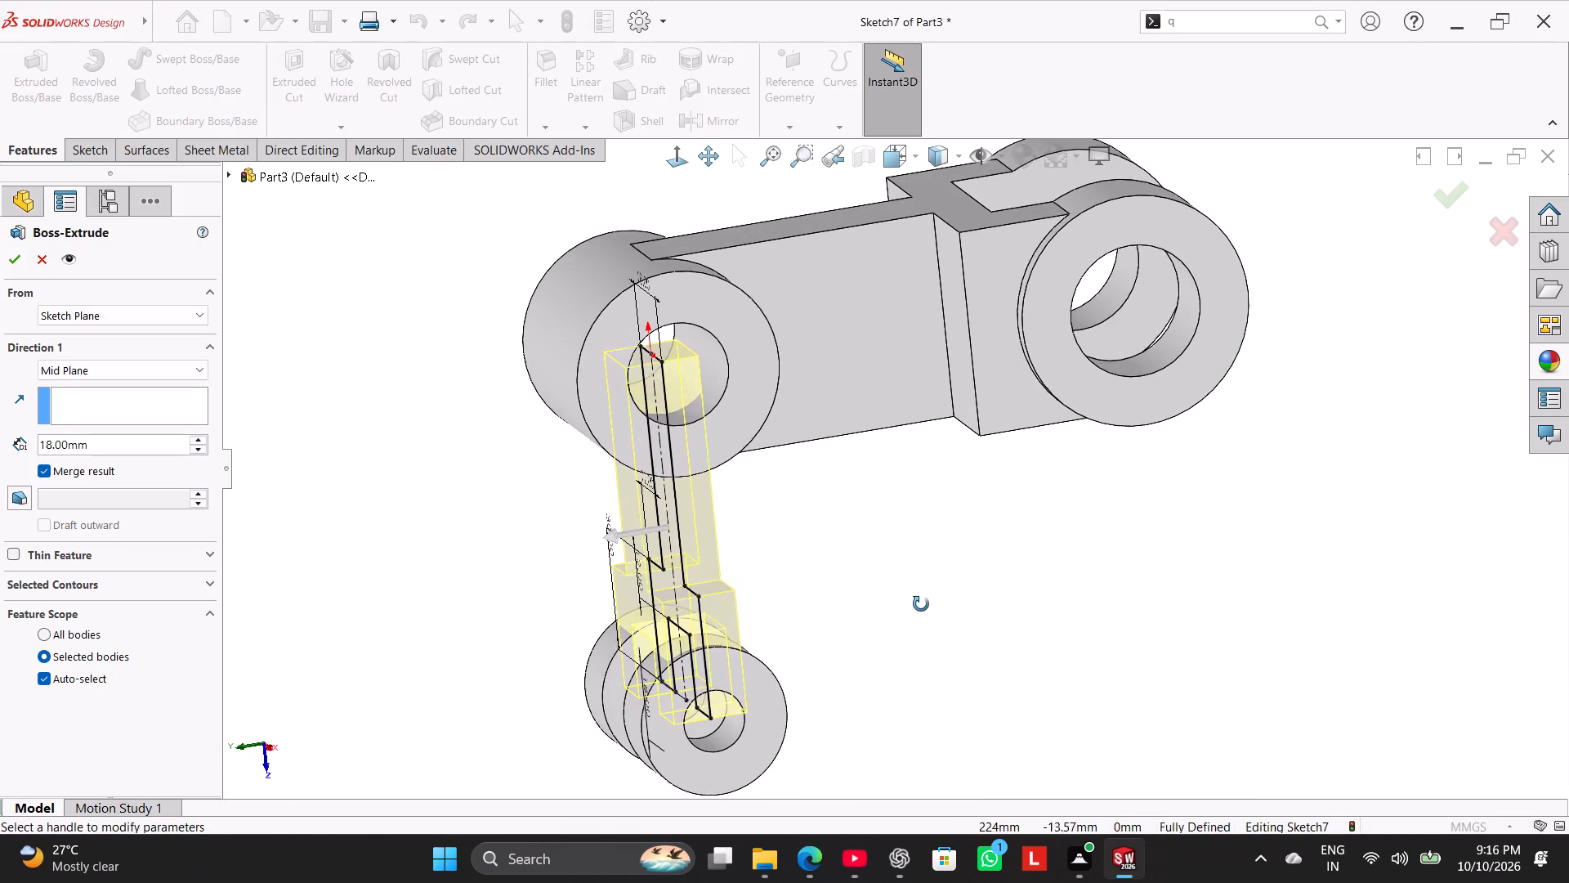
{"action": "middle_click_drag", "start_coordinate": [921, 604], "coordinate": [931, 533]}
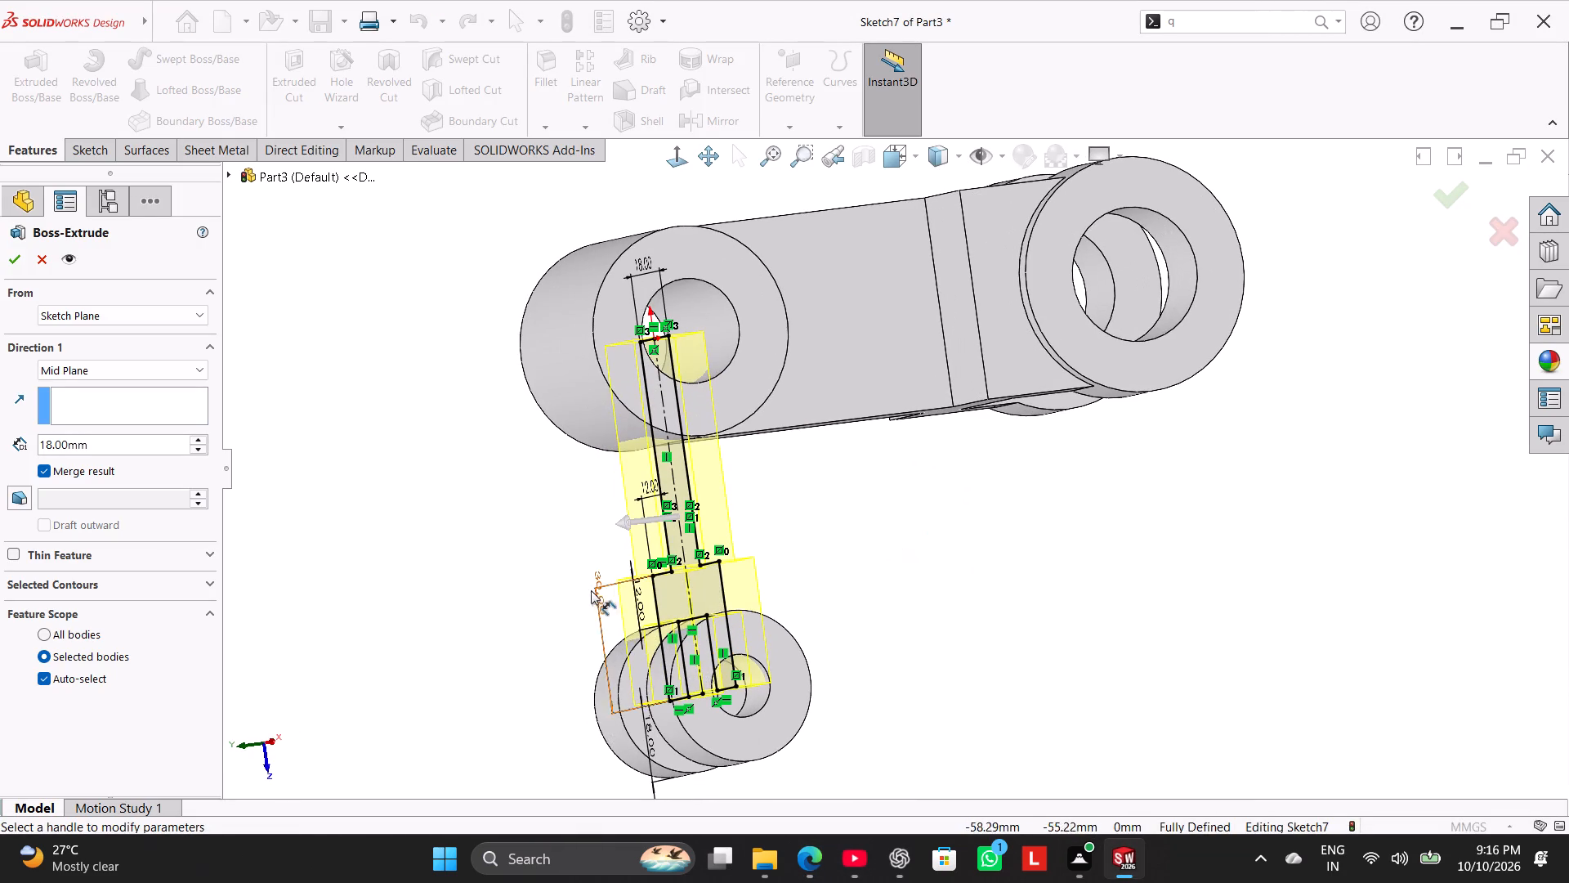
{"action": "triple_click", "coordinate": [154, 445]}
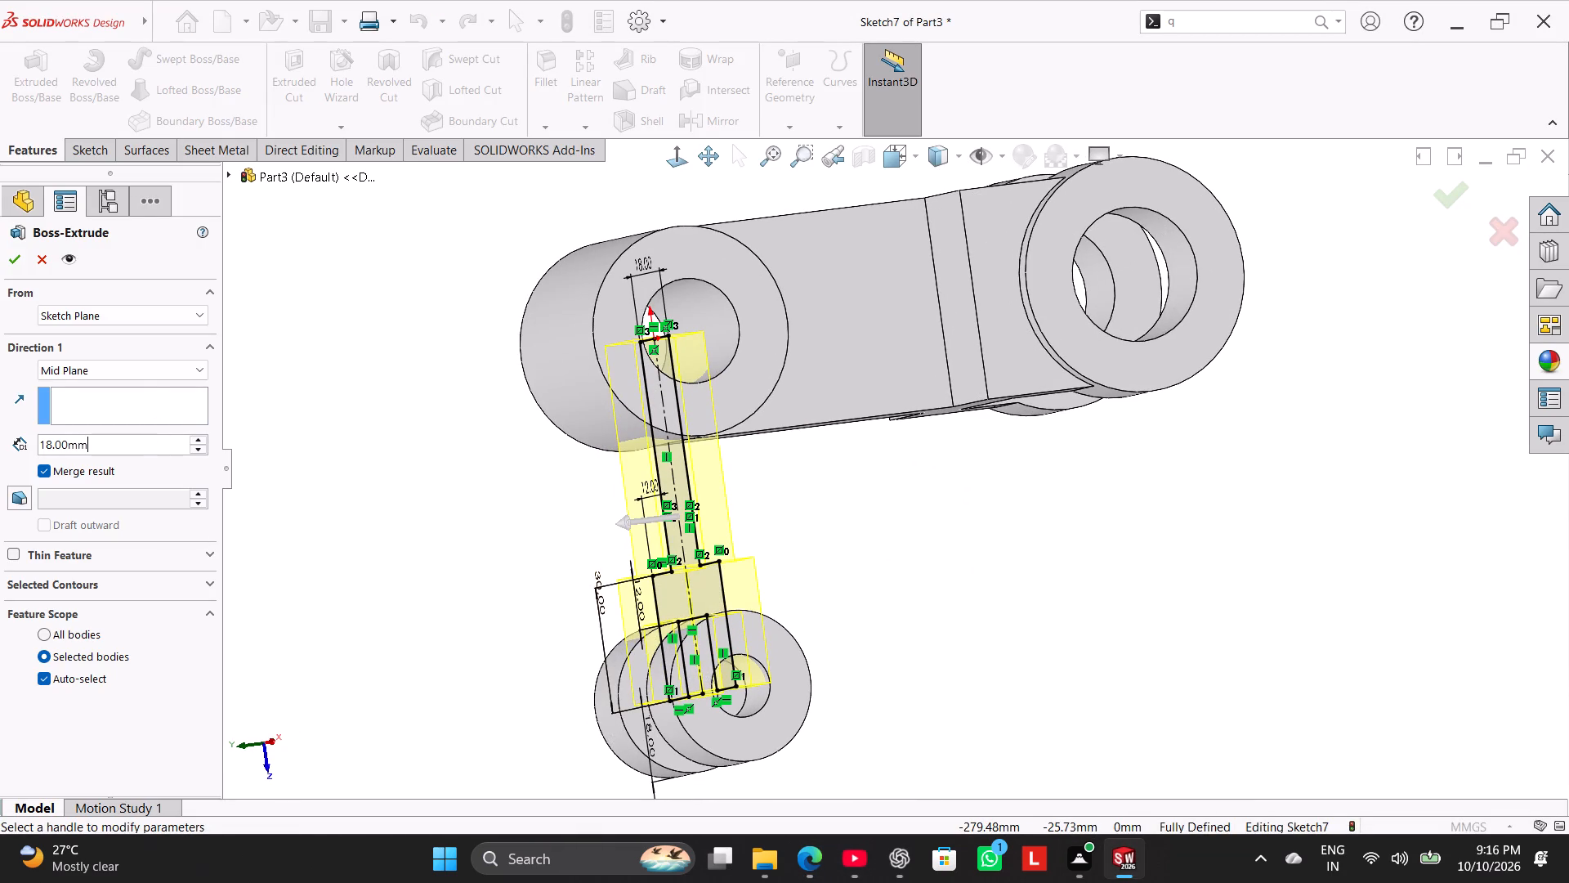
{"action": "left_click", "coordinate": [152, 446]}
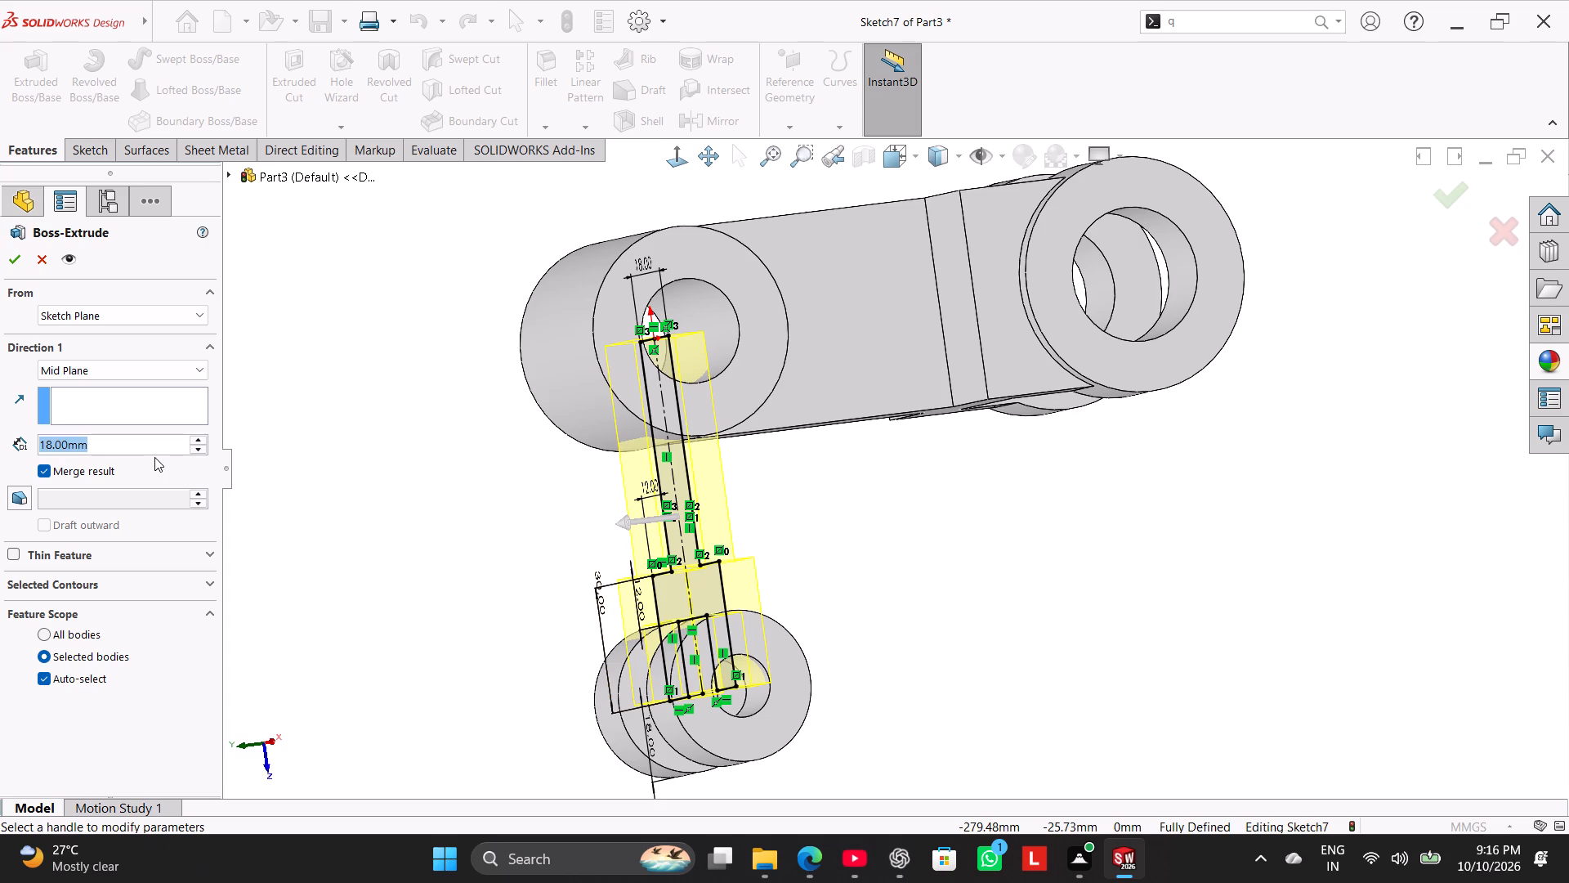
{"action": "type", "text": "36"}
{"action": "key", "text": "Return"}
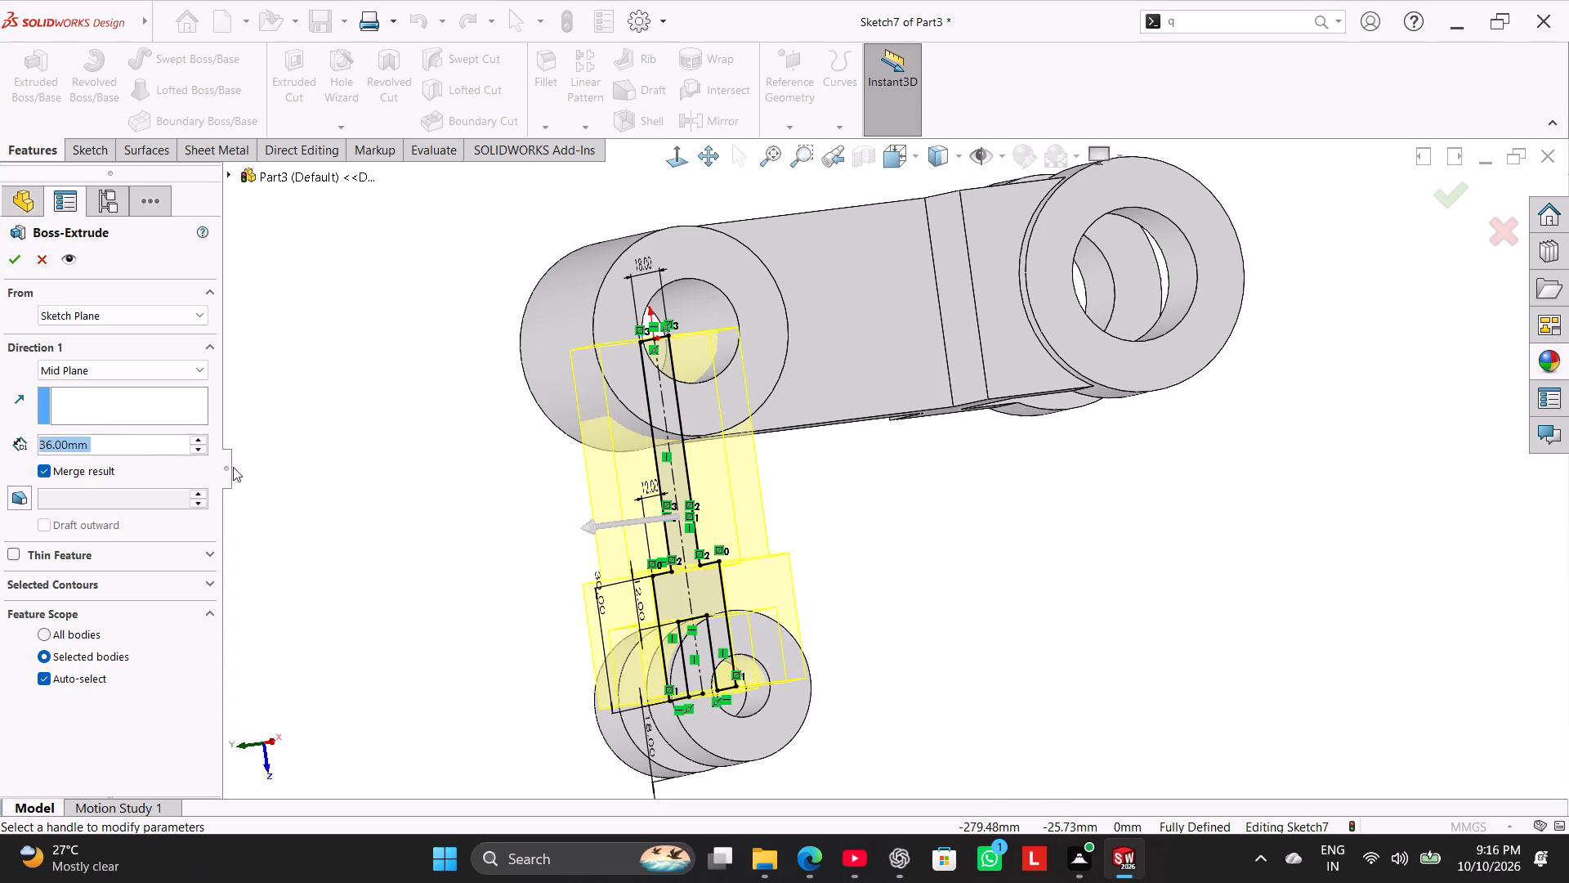
{"action": "left_click", "coordinate": [14, 255]}
Examine the new forked arm, its joints with the bosses and the bores from several angles.
{"action": "middle_click_drag", "start_coordinate": [373, 401], "coordinate": [485, 419]}
{"action": "left_click", "coordinate": [460, 445]}
{"action": "right_click_drag", "start_coordinate": [494, 536], "coordinate": [736, 384]}
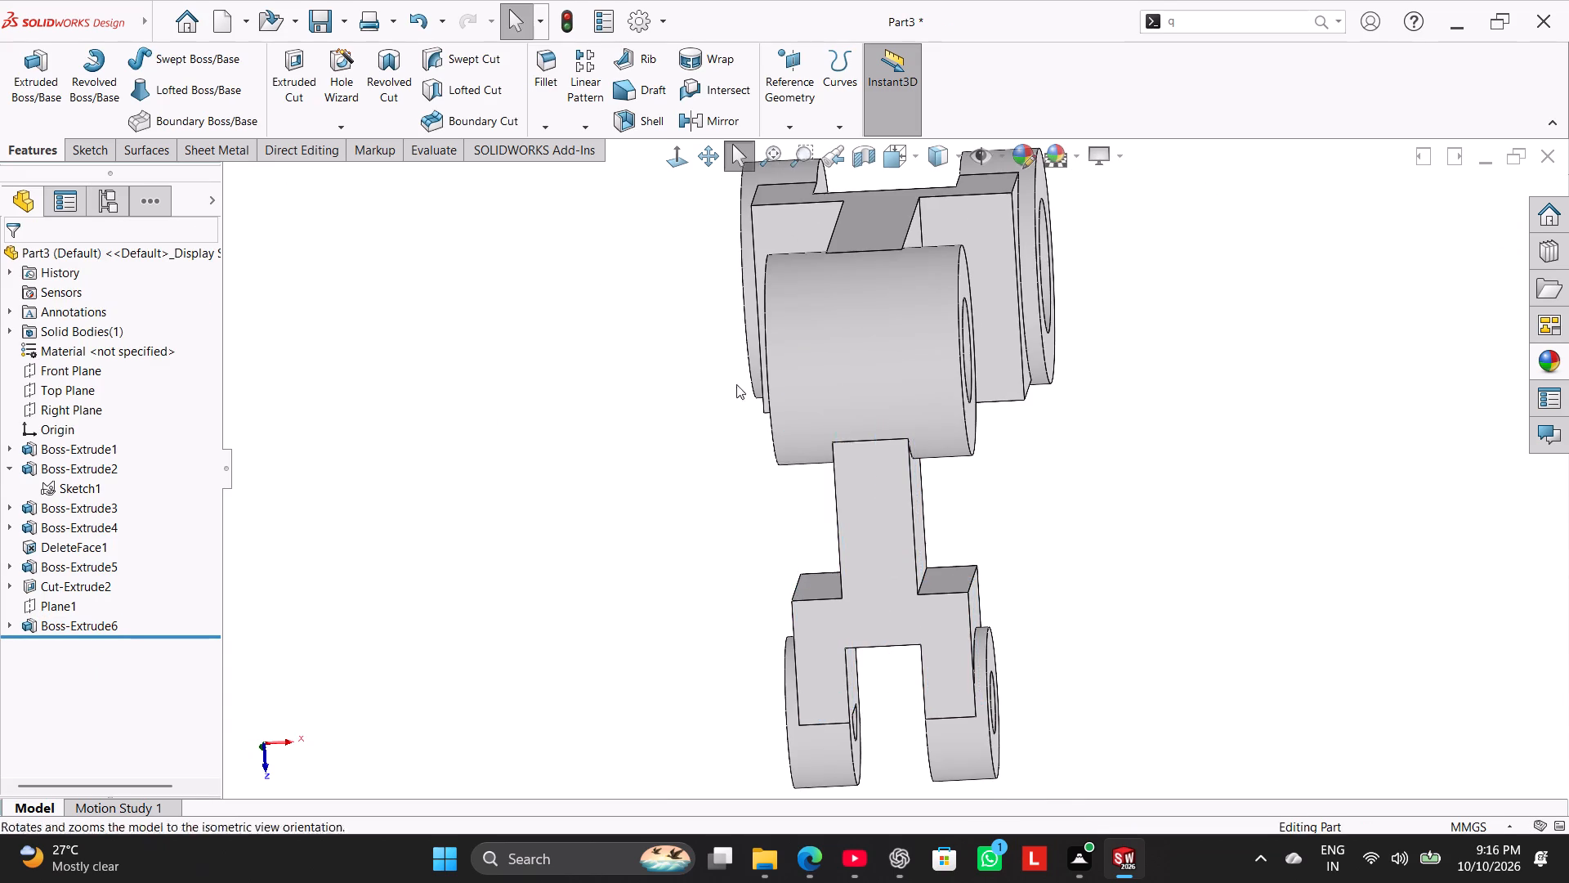
{"action": "right_click_drag", "start_coordinate": [736, 384], "coordinate": [1070, 181]}
{"action": "left_click", "coordinate": [548, 375]}
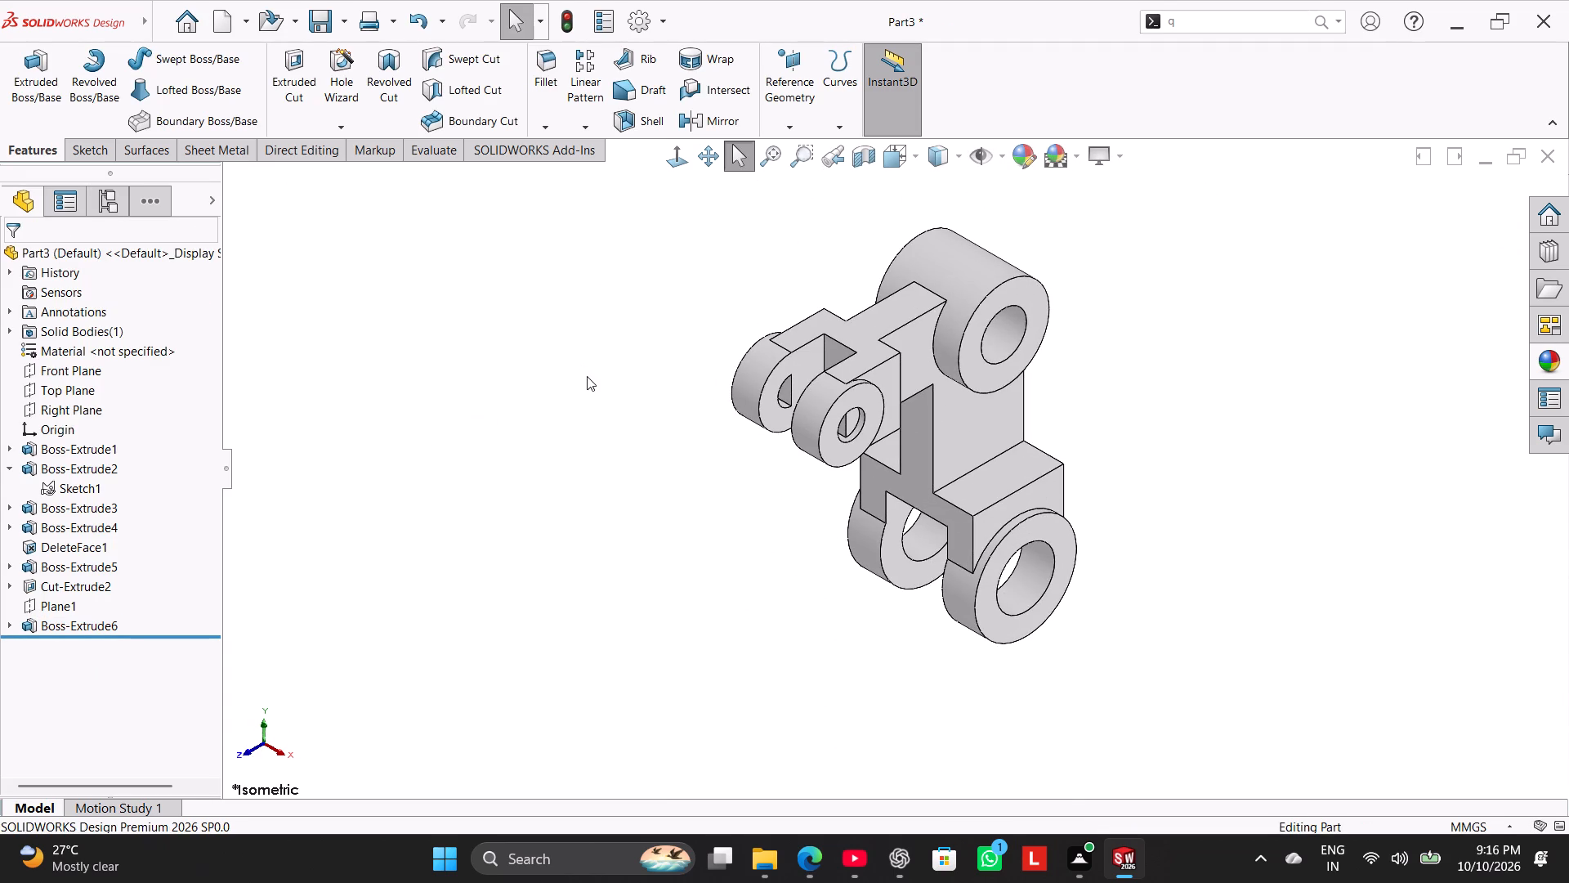
{"action": "middle_click_drag", "start_coordinate": [632, 382], "coordinate": [654, 560]}
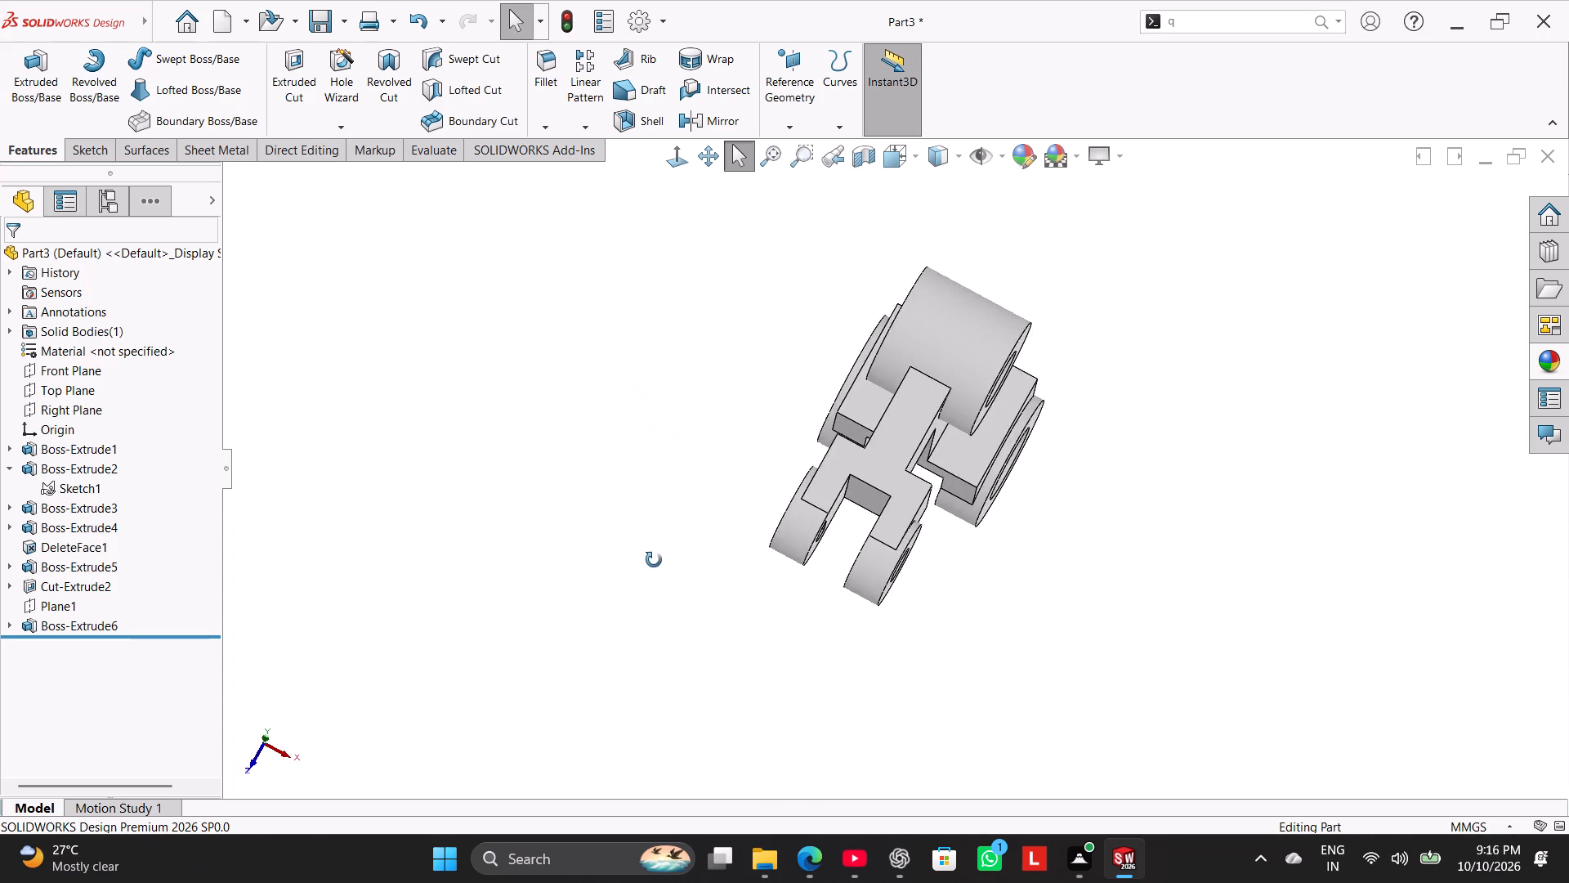
{"action": "middle_click_drag", "start_coordinate": [654, 560], "coordinate": [505, 347]}
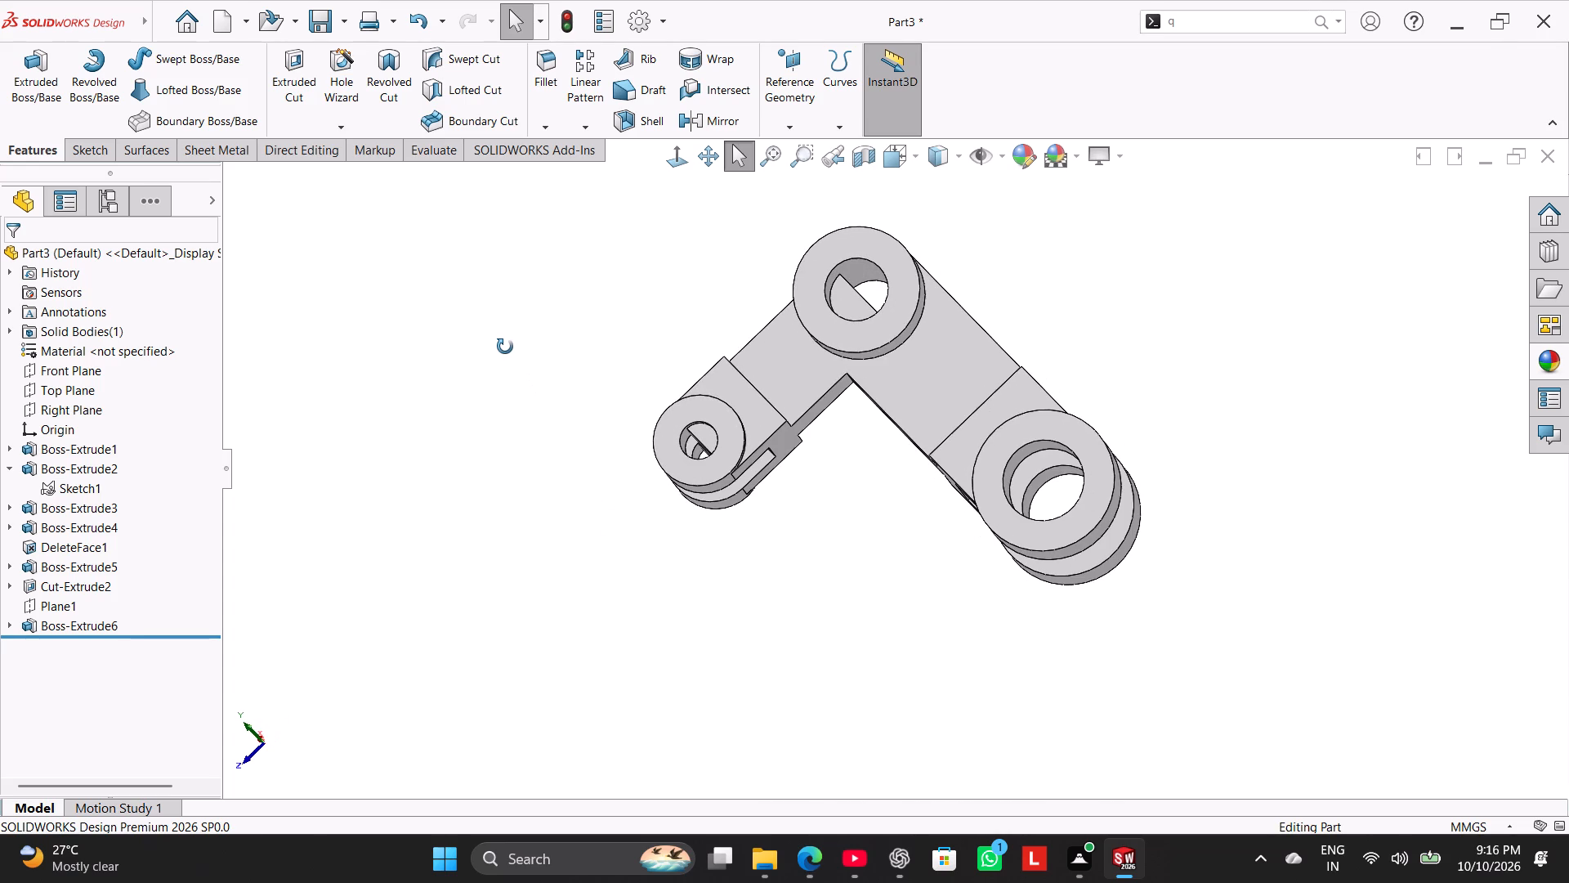
{"action": "middle_click_drag", "start_coordinate": [505, 347], "coordinate": [543, 389]}
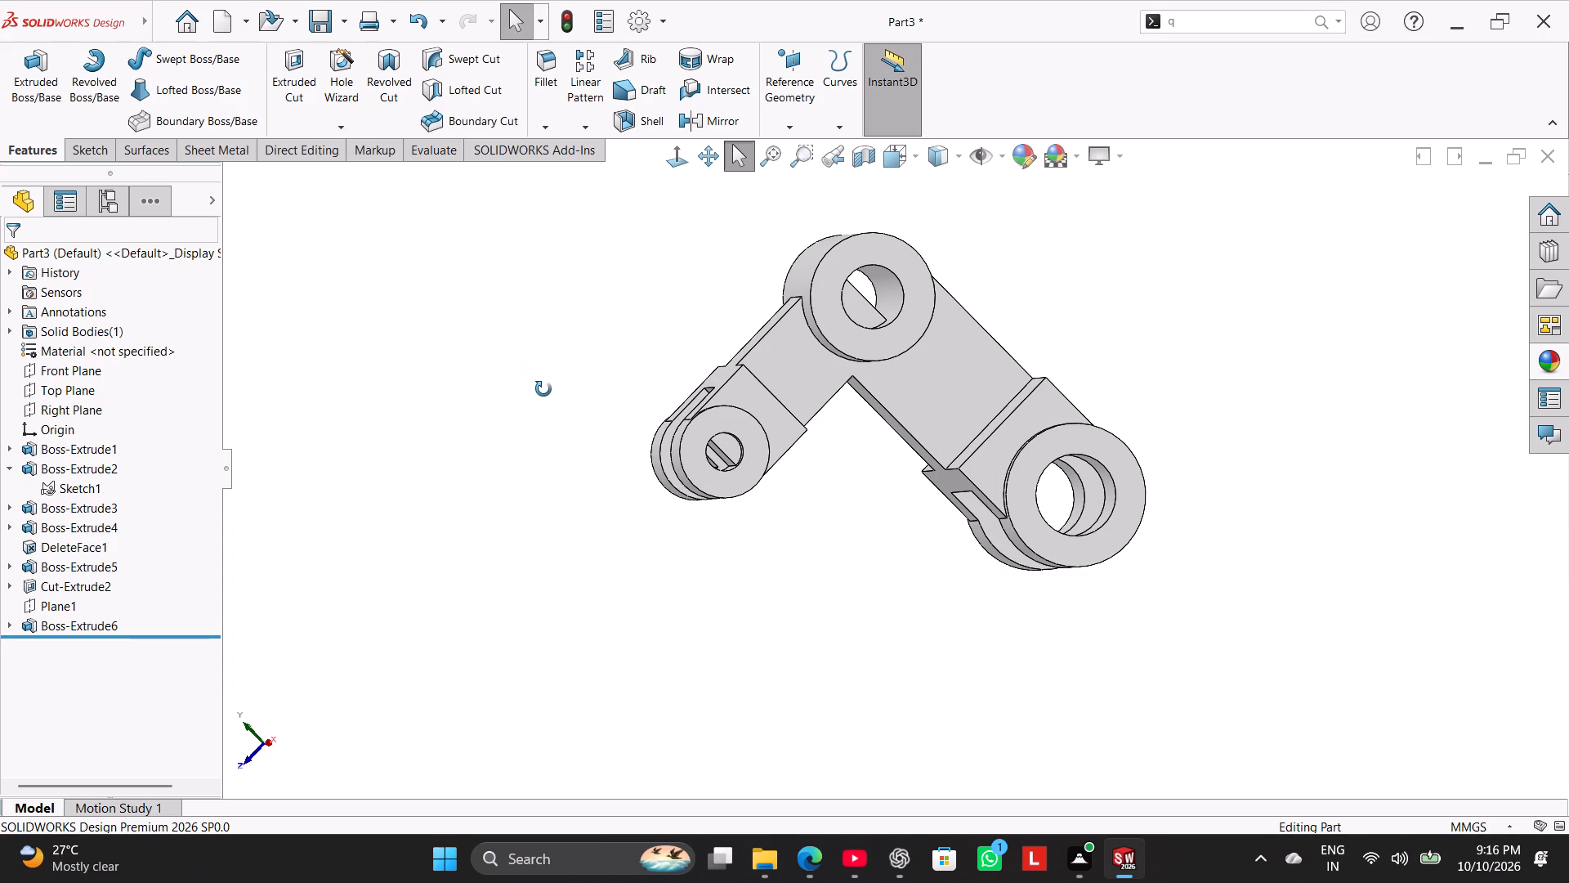
{"action": "middle_click_drag", "start_coordinate": [543, 389], "coordinate": [545, 392]}
{"action": "right_click_drag", "start_coordinate": [539, 449], "coordinate": [676, 314]}
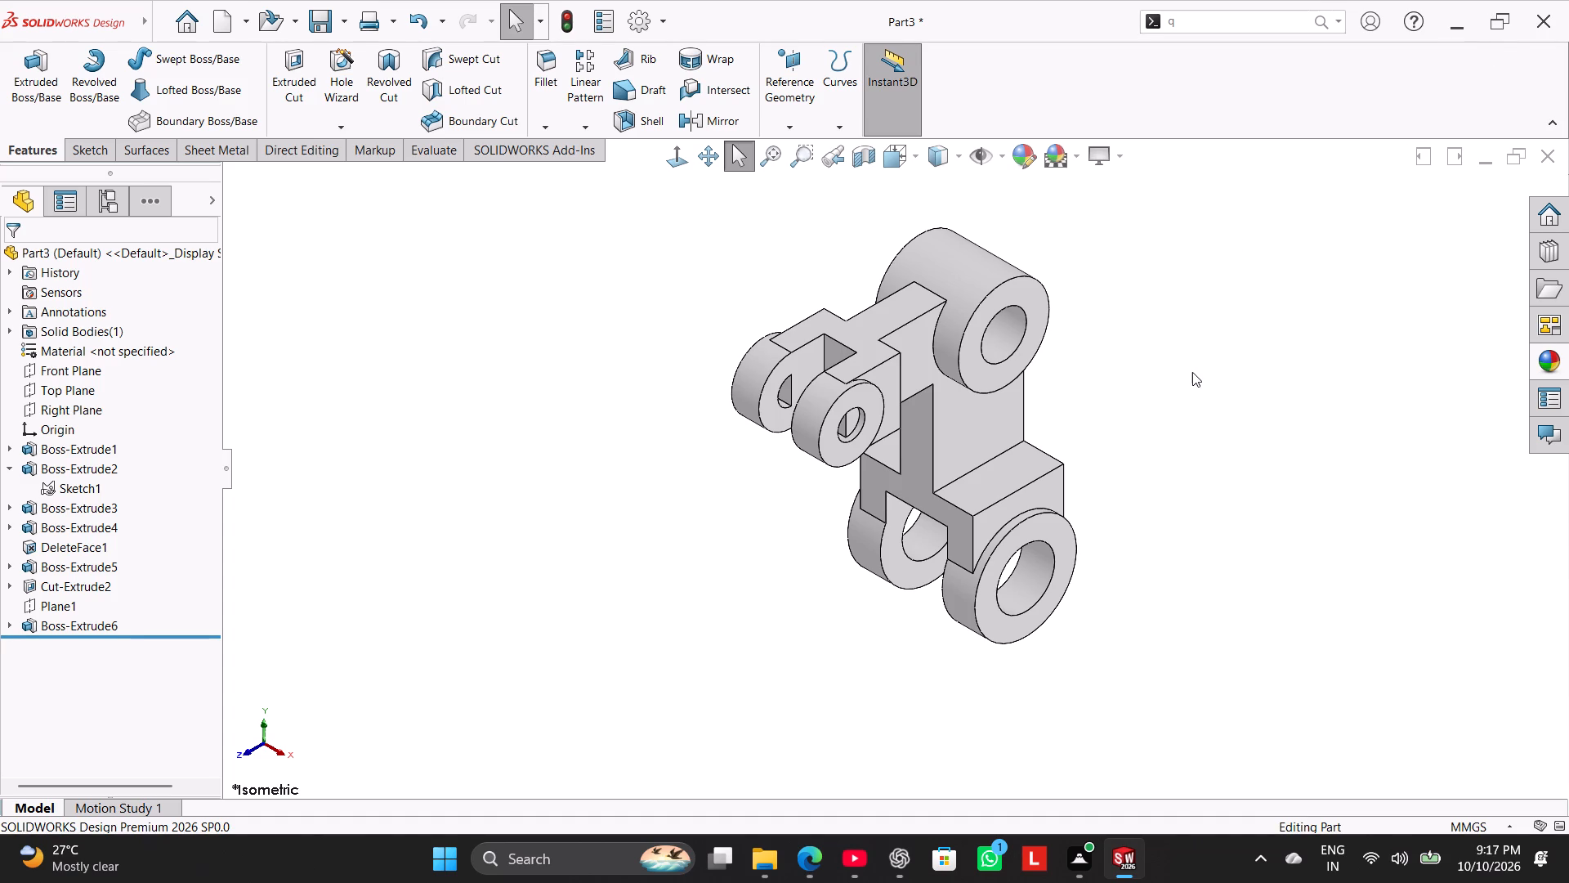
{"action": "middle_click_drag", "start_coordinate": [1193, 372], "coordinate": [1115, 218]}
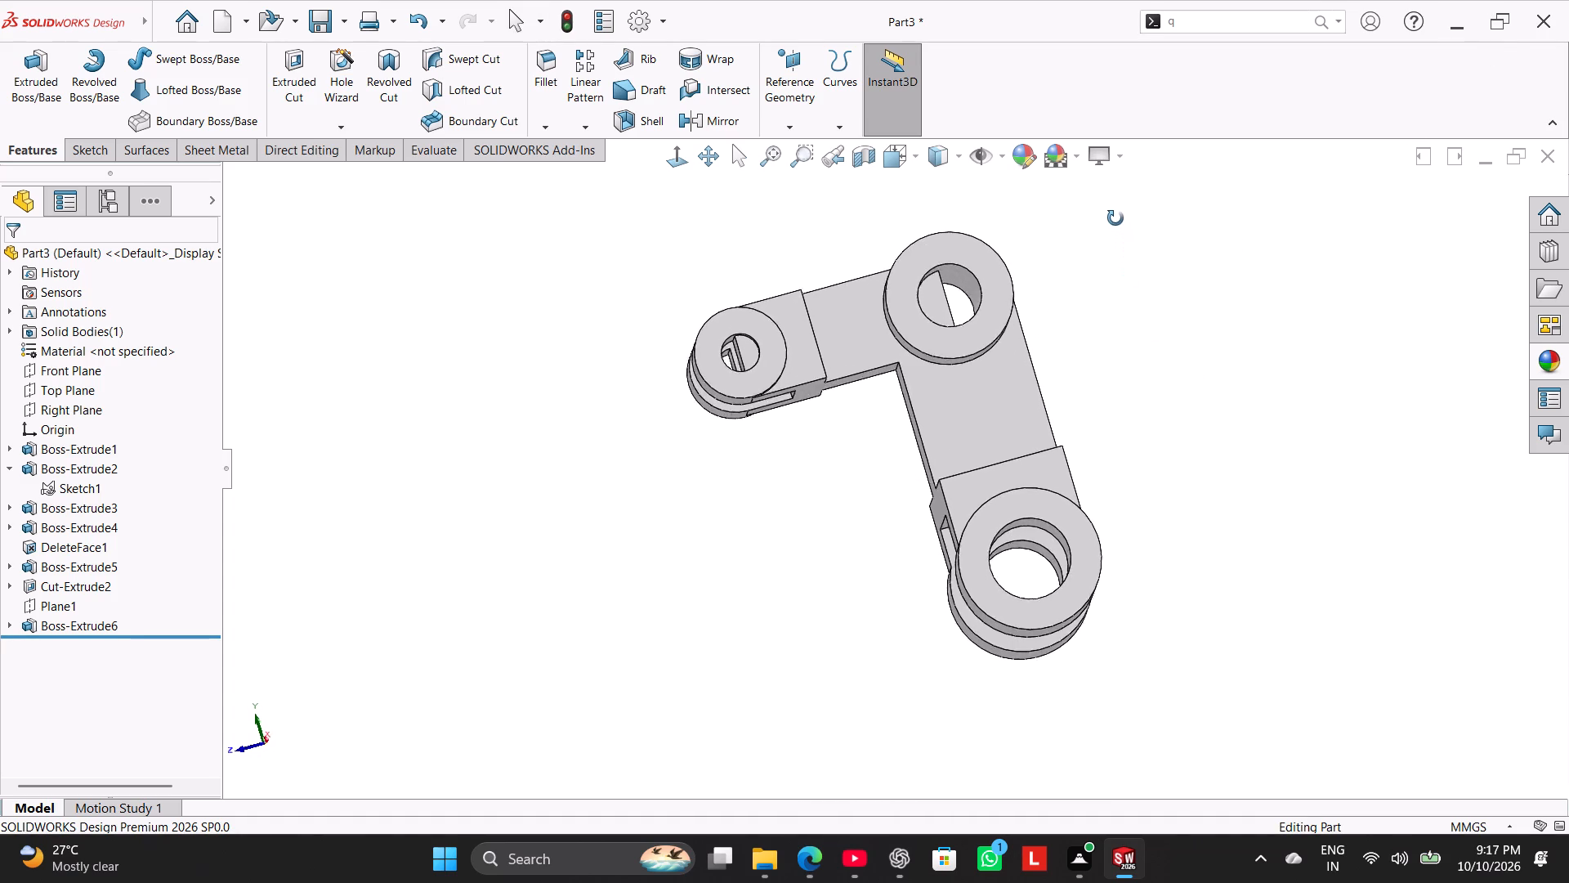
{"action": "middle_click_drag", "start_coordinate": [1115, 218], "coordinate": [1164, 261]}
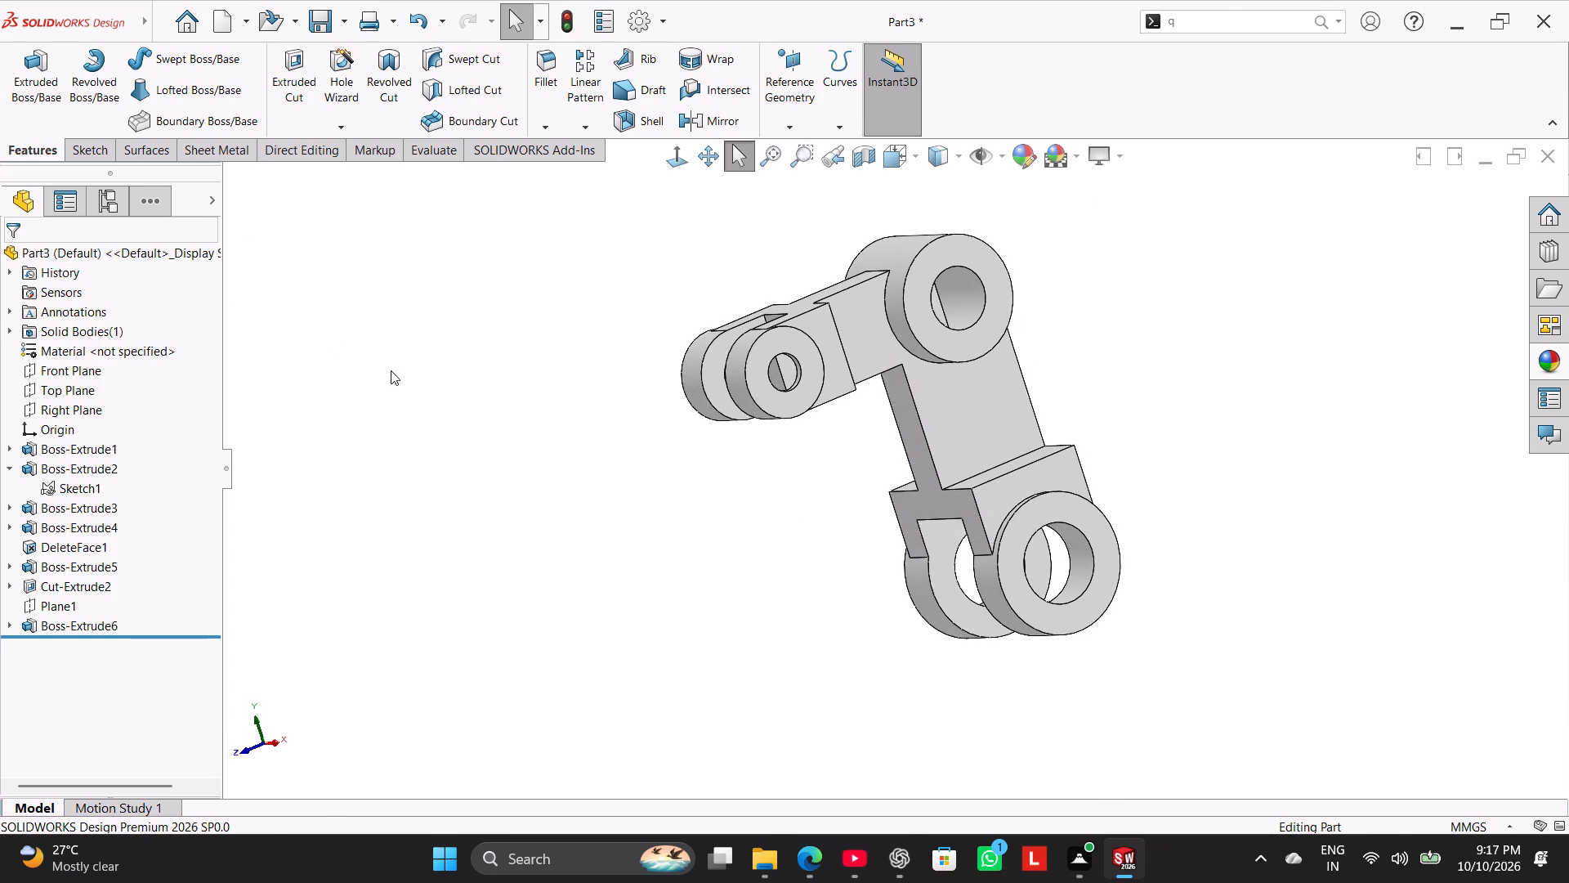
{"action": "right_click_drag", "start_coordinate": [405, 392], "coordinate": [830, 272]}
{"action": "right_click_drag", "start_coordinate": [506, 356], "coordinate": [826, 236]}
{"action": "left_click", "coordinate": [438, 340]}
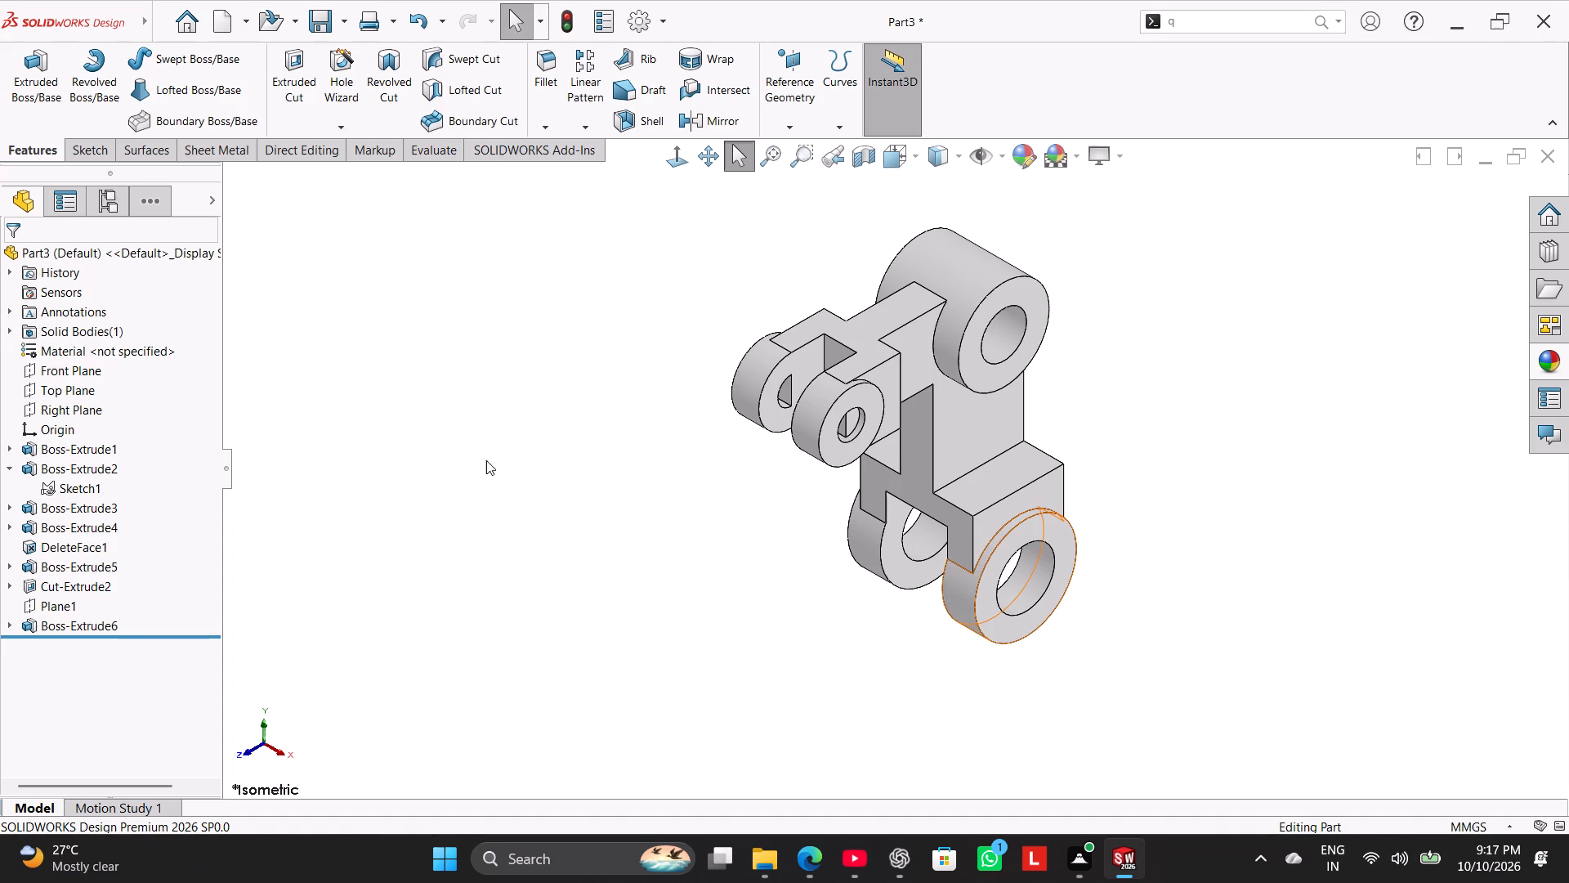
Delete and patch the forked arm's faces protruding into the main boss bore and both split boss bores.
{"action": "left_click", "coordinate": [330, 147]}
{"action": "middle_click_drag", "start_coordinate": [1191, 392], "coordinate": [1084, 306]}
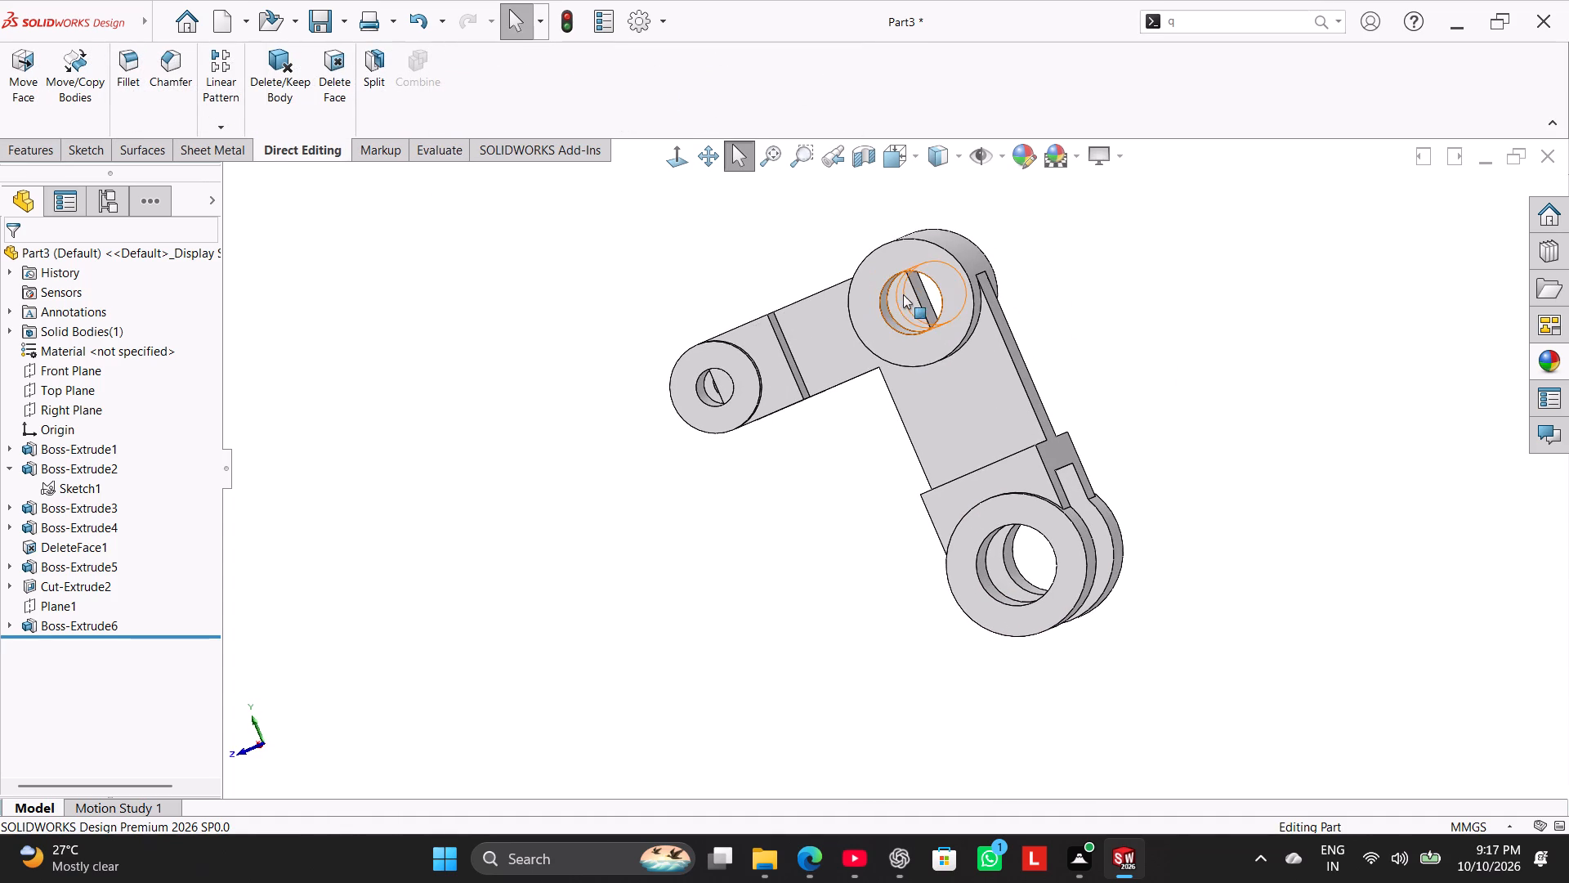
{"action": "left_click", "coordinate": [903, 294]}
{"action": "left_click", "coordinate": [925, 305]}
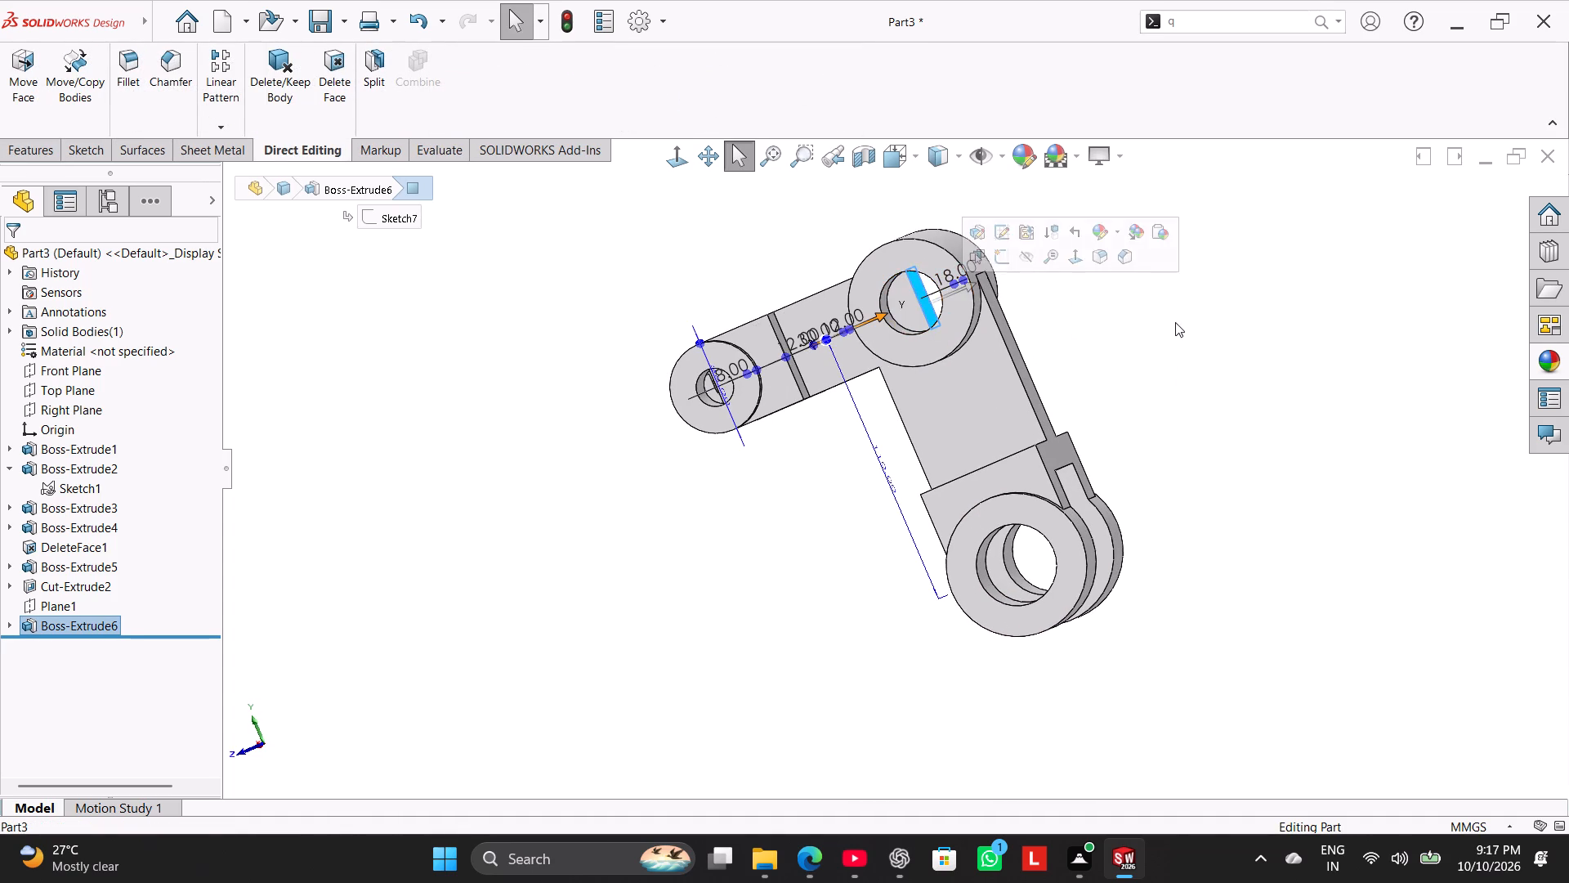
{"action": "middle_click_drag", "start_coordinate": [1175, 322], "coordinate": [963, 501]}
{"action": "left_click", "coordinate": [801, 350]}
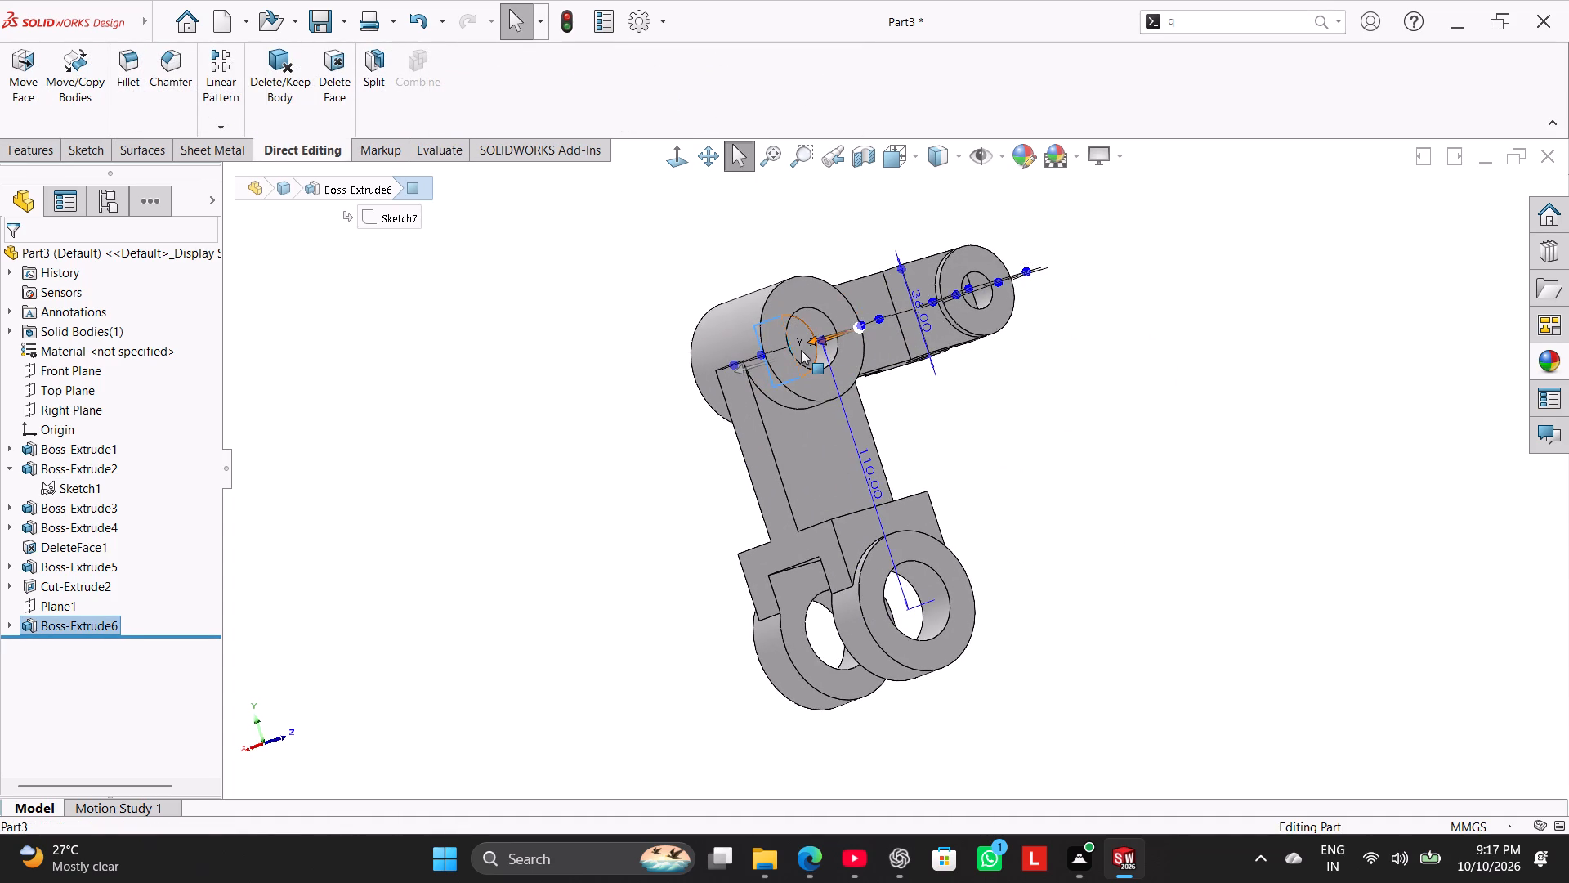
{"action": "middle_click_drag", "start_coordinate": [757, 392], "coordinate": [996, 369]}
{"action": "left_click", "coordinate": [1004, 346]}
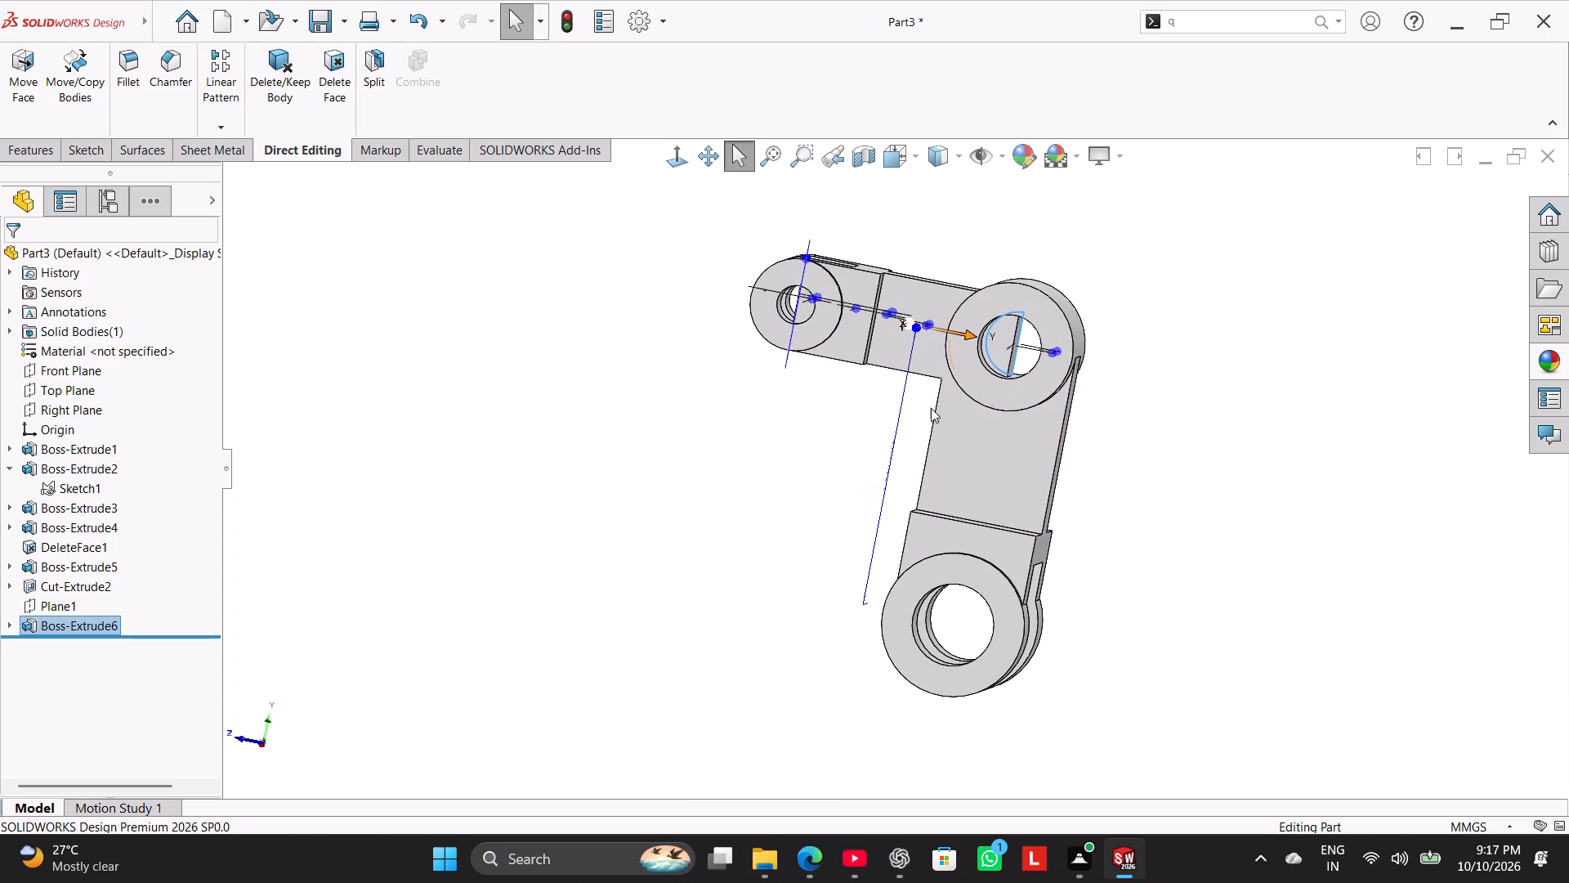
{"action": "left_click", "coordinate": [999, 335]}
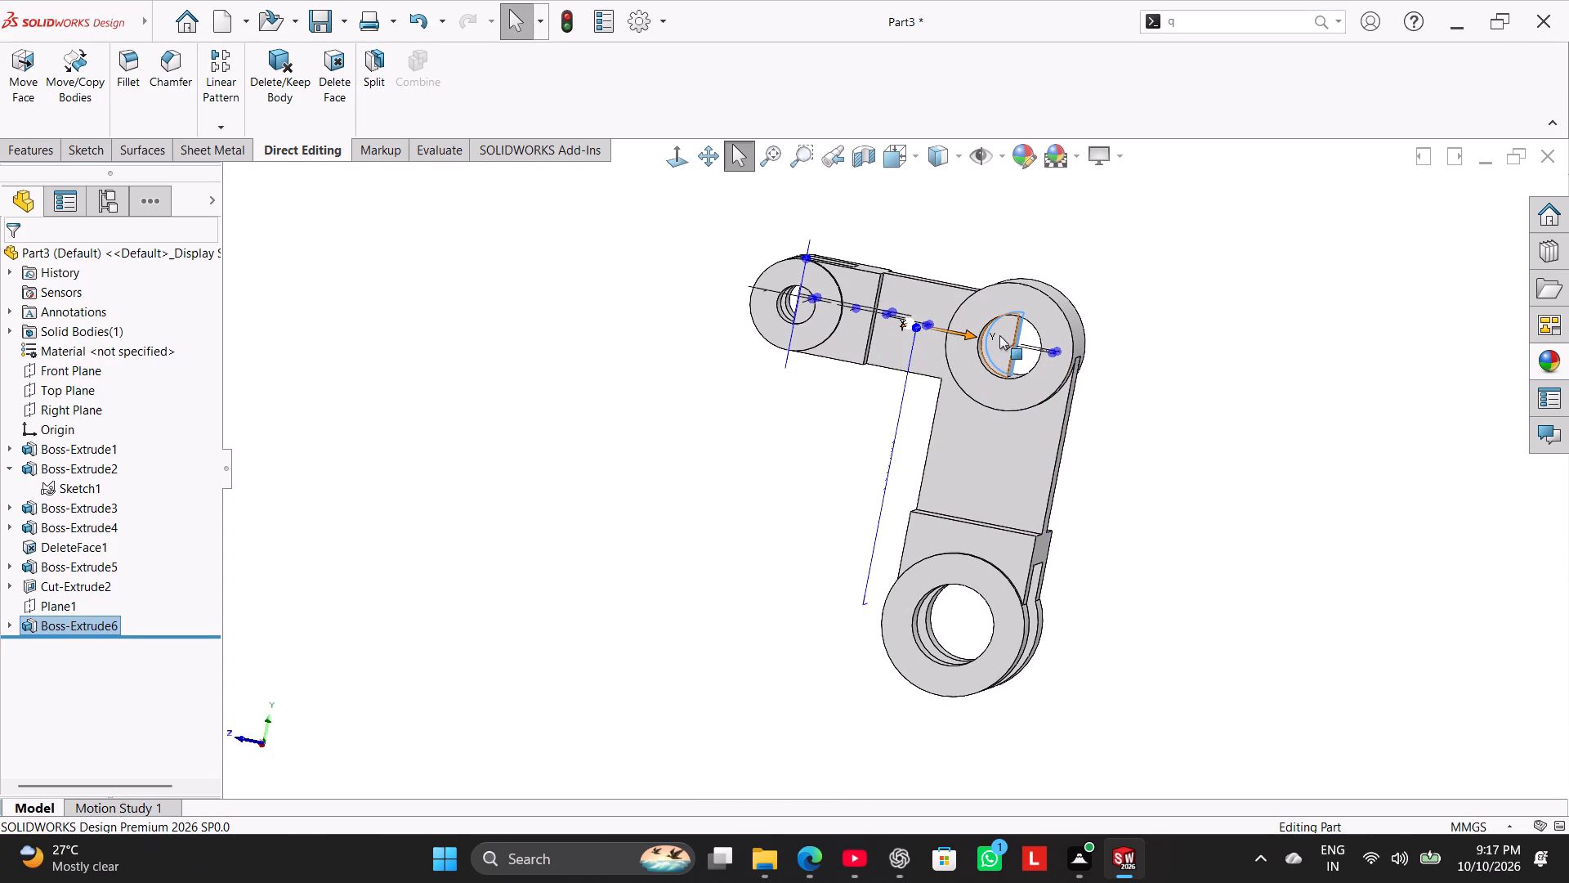
{"action": "middle_click_drag", "start_coordinate": [1129, 441], "coordinate": [1094, 397]}
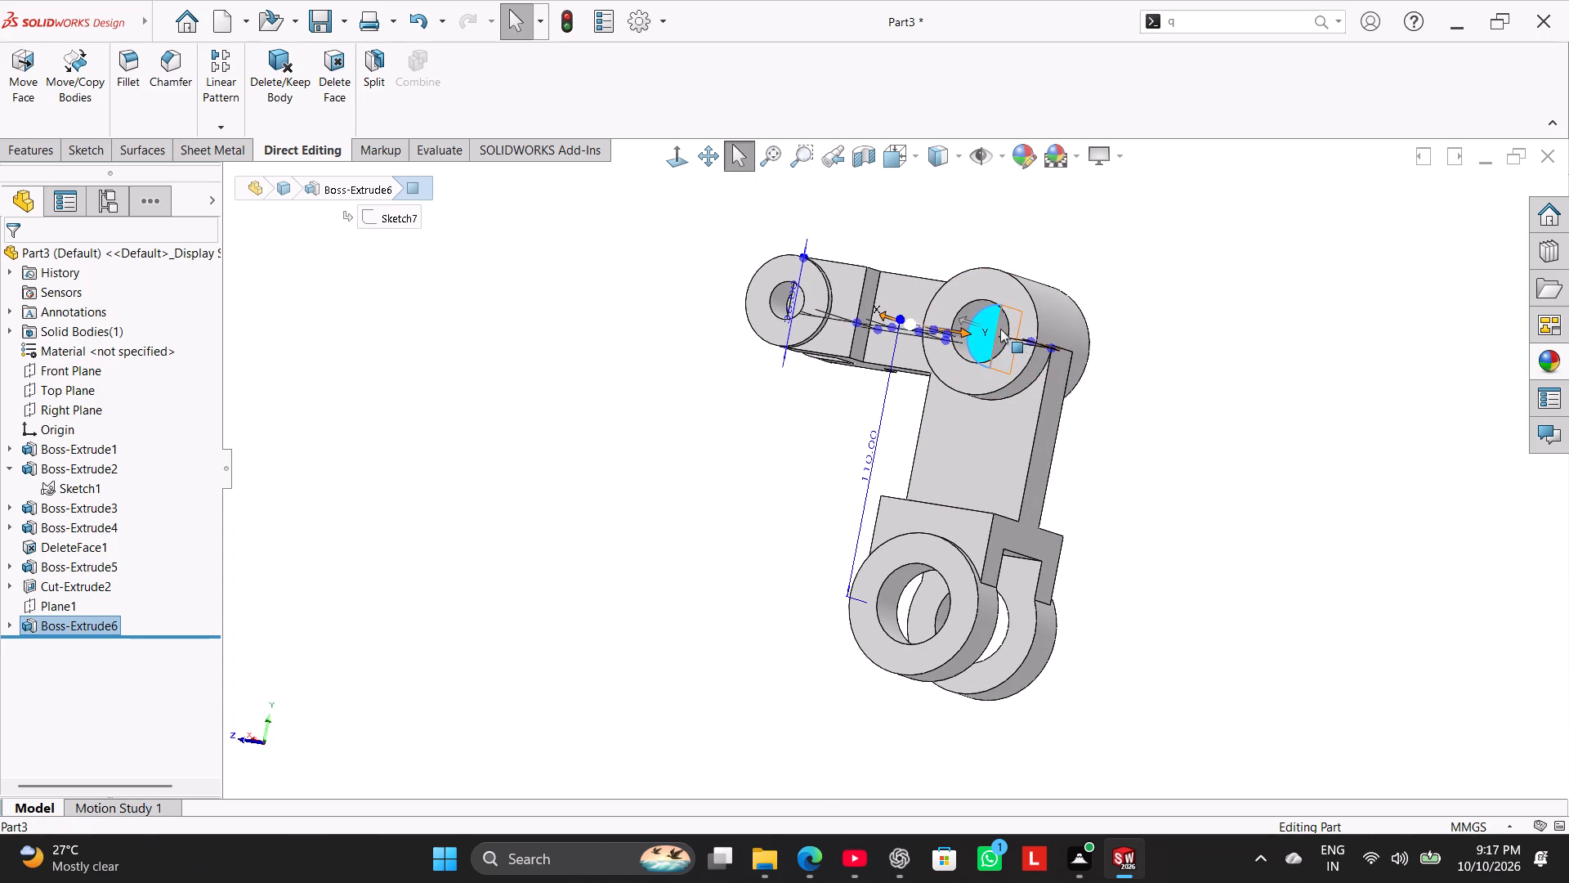
{"action": "middle_click_drag", "start_coordinate": [1049, 347], "coordinate": [1082, 364]}
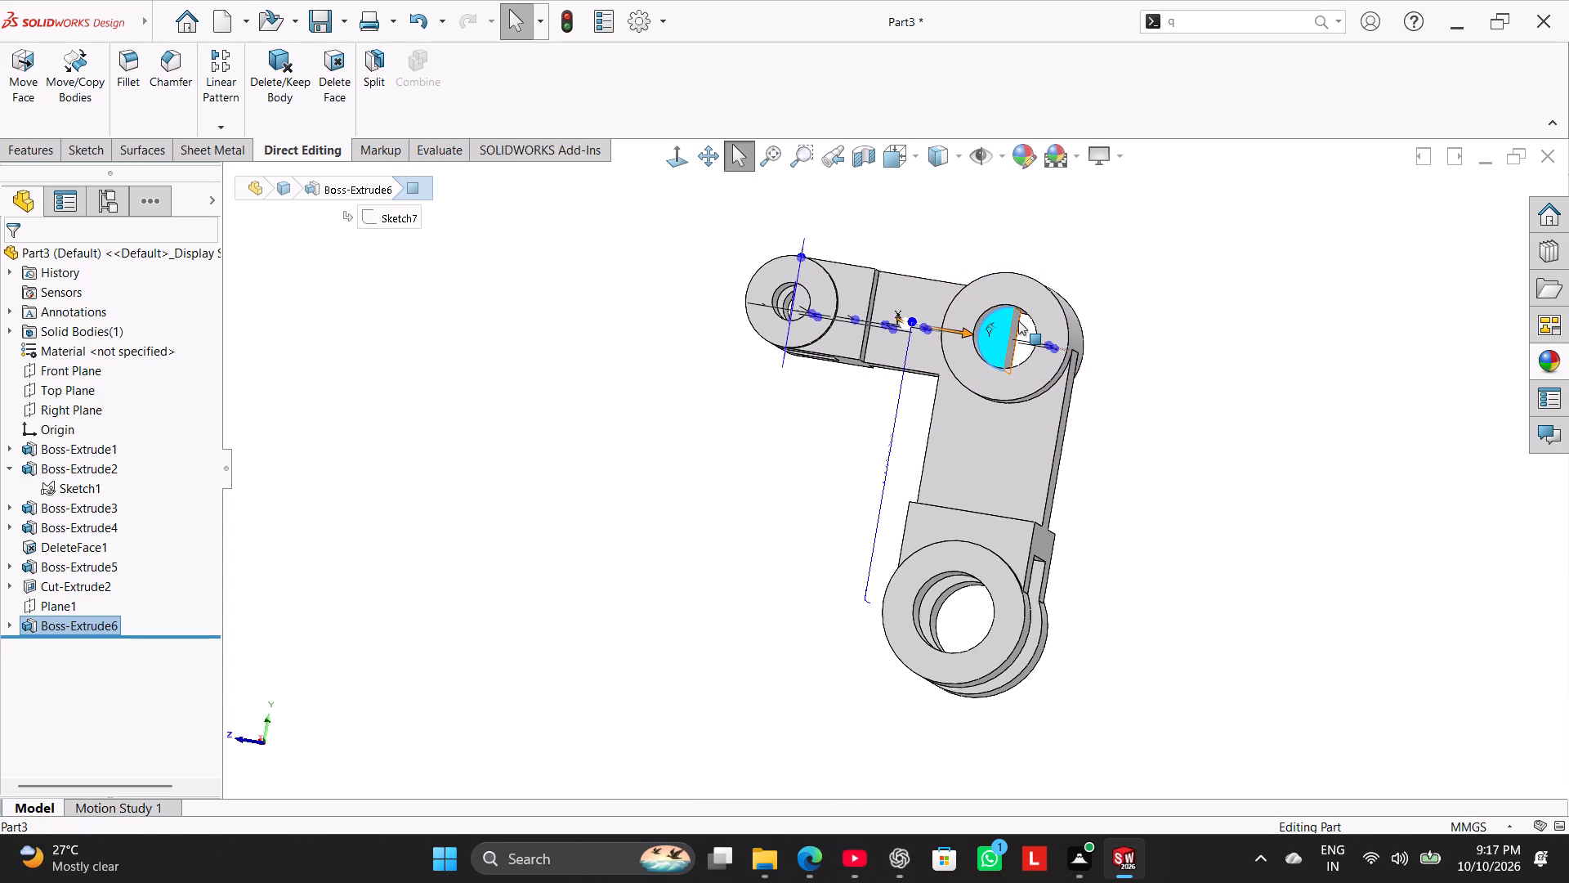
{"action": "left_click", "coordinate": [1018, 320]}
{"action": "middle_click_drag", "start_coordinate": [1118, 433], "coordinate": [838, 417]}
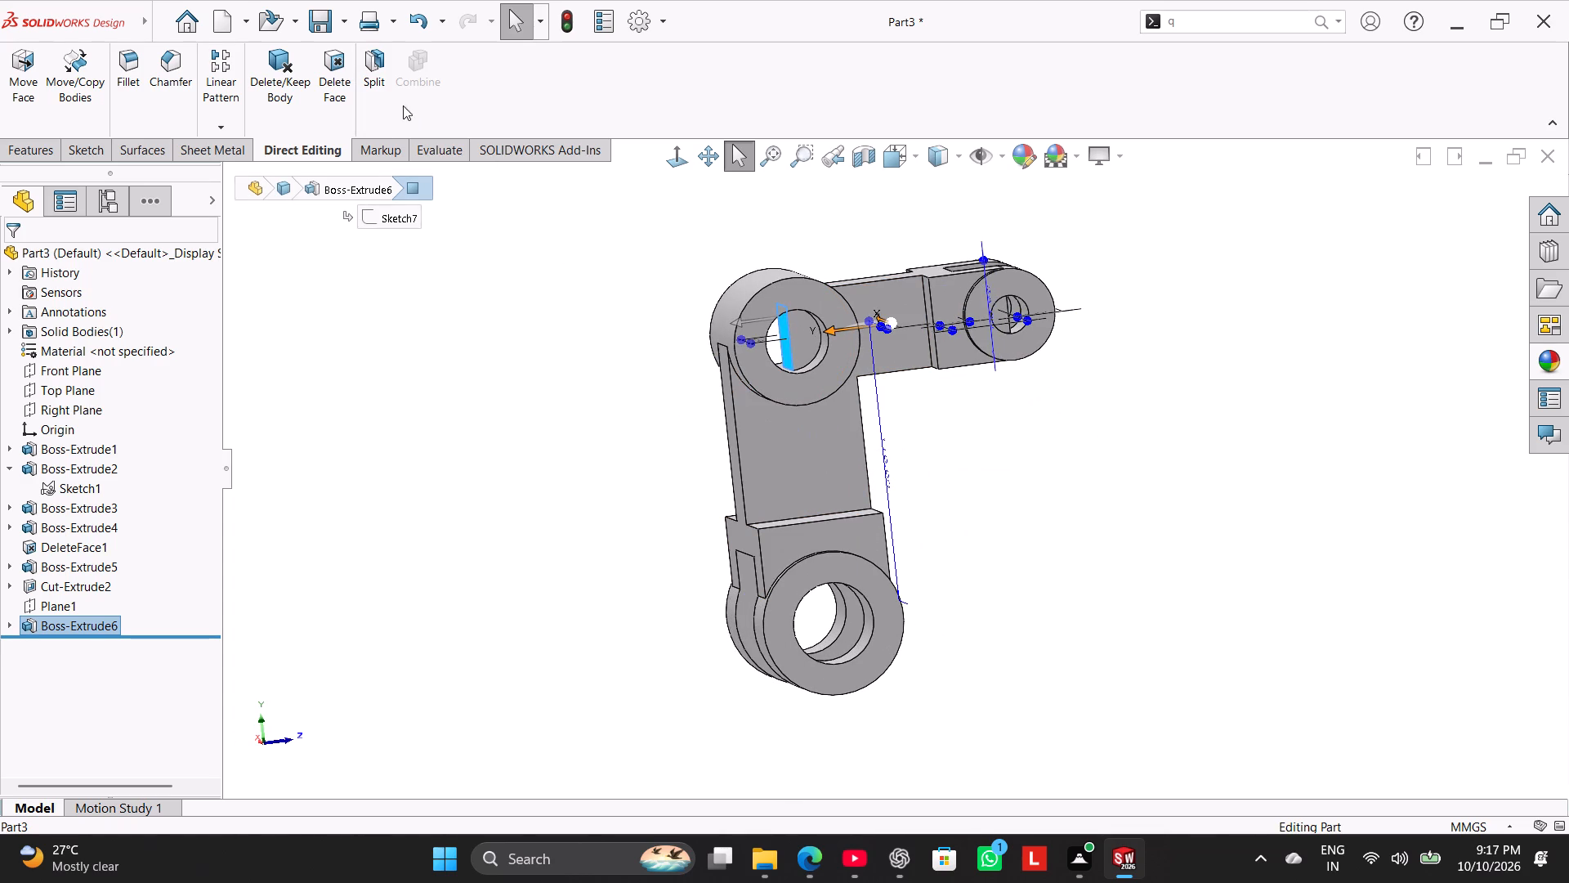
{"action": "left_click", "coordinate": [339, 74]}
{"action": "left_click", "coordinate": [804, 337]}
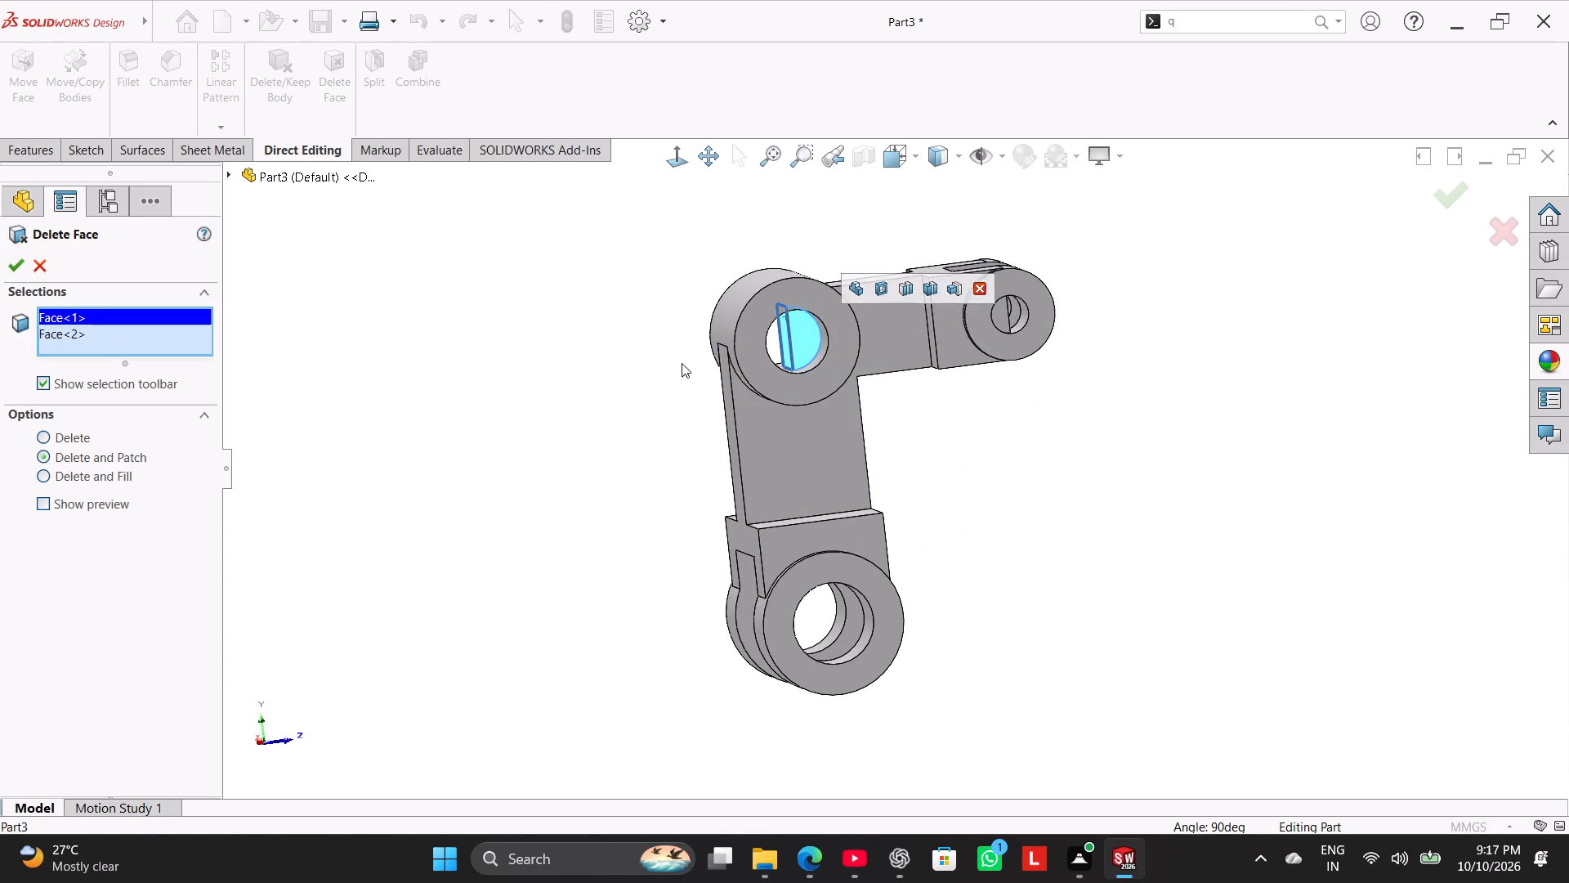
{"action": "middle_click_drag", "start_coordinate": [687, 365], "coordinate": [951, 500]}
{"action": "left_click", "coordinate": [1026, 392]}
{"action": "middle_click_drag", "start_coordinate": [799, 421], "coordinate": [895, 505]}
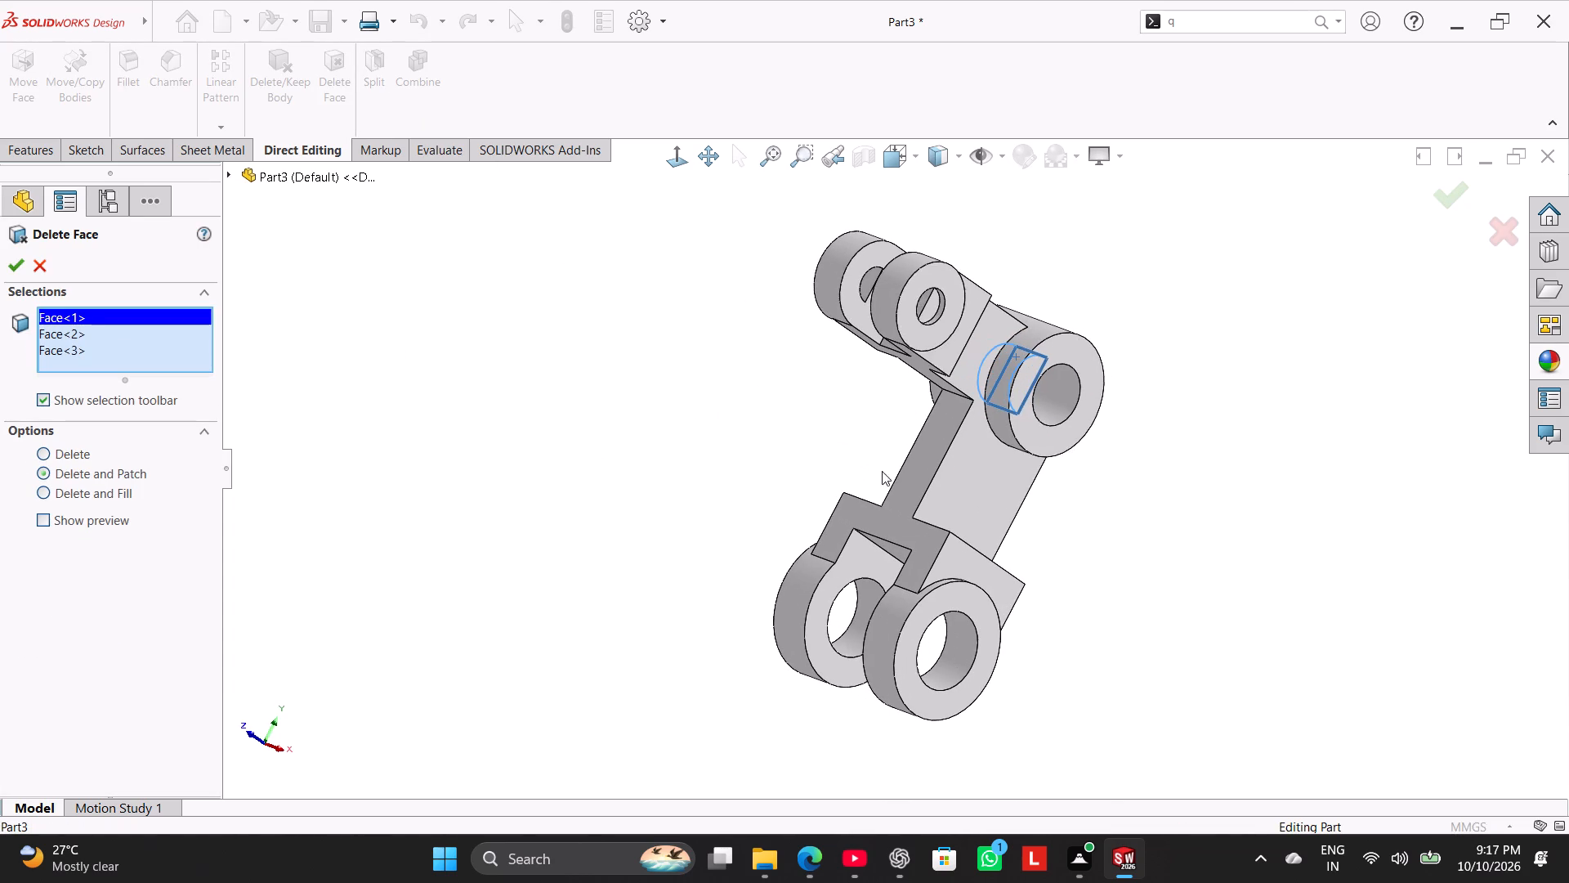
{"action": "left_click", "coordinate": [929, 308]}
{"action": "middle_click_drag", "start_coordinate": [936, 385], "coordinate": [1085, 478]}
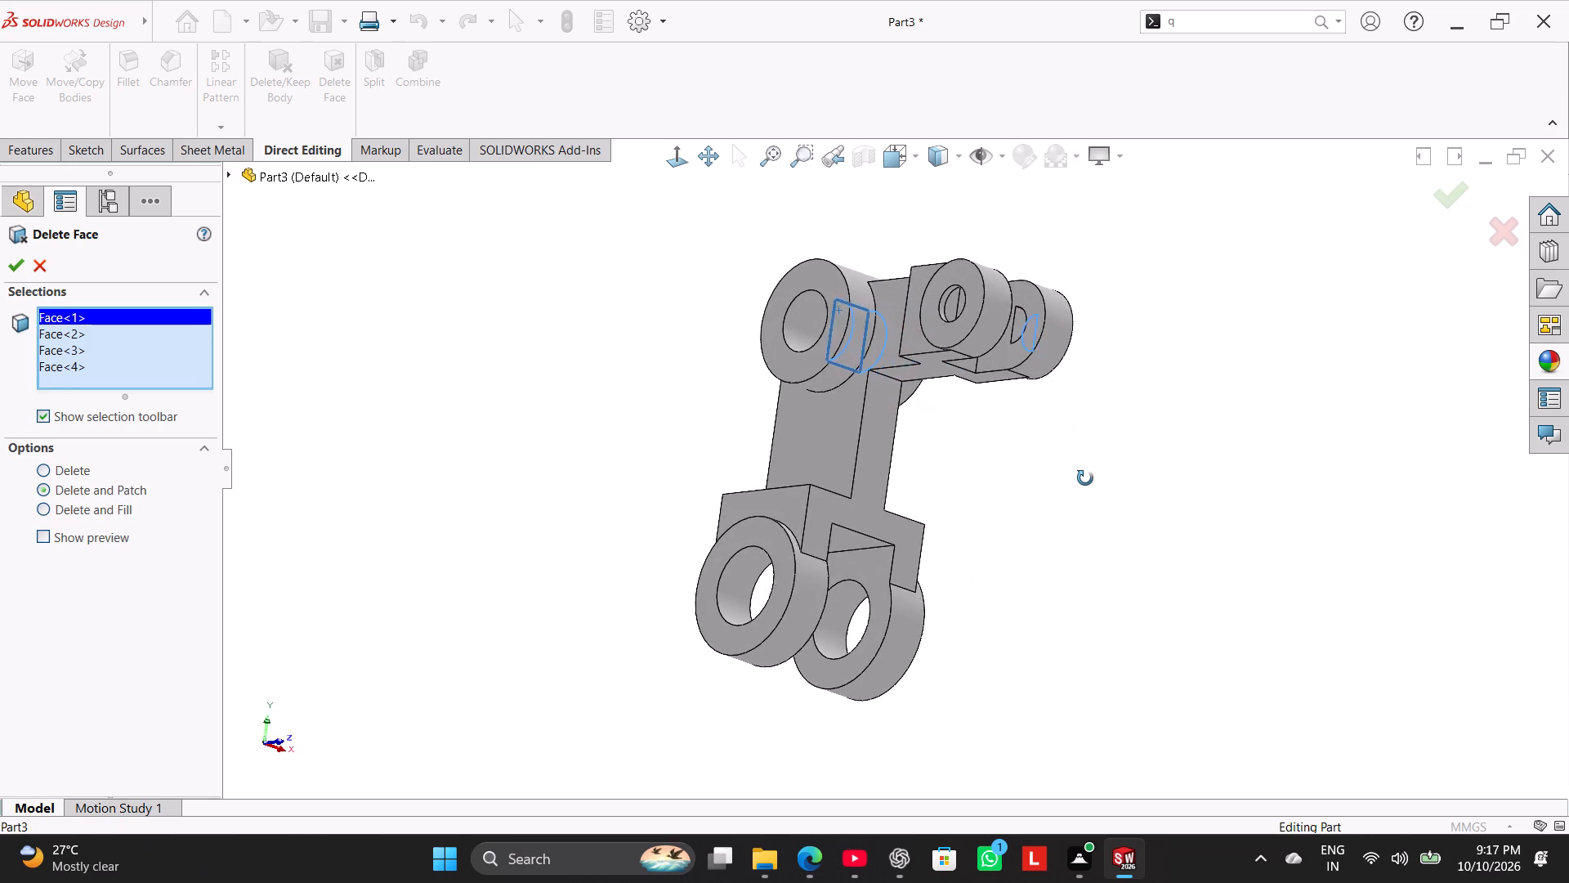
{"action": "middle_click_drag", "start_coordinate": [1085, 478], "coordinate": [928, 394]}
{"action": "left_click", "coordinate": [901, 295]}
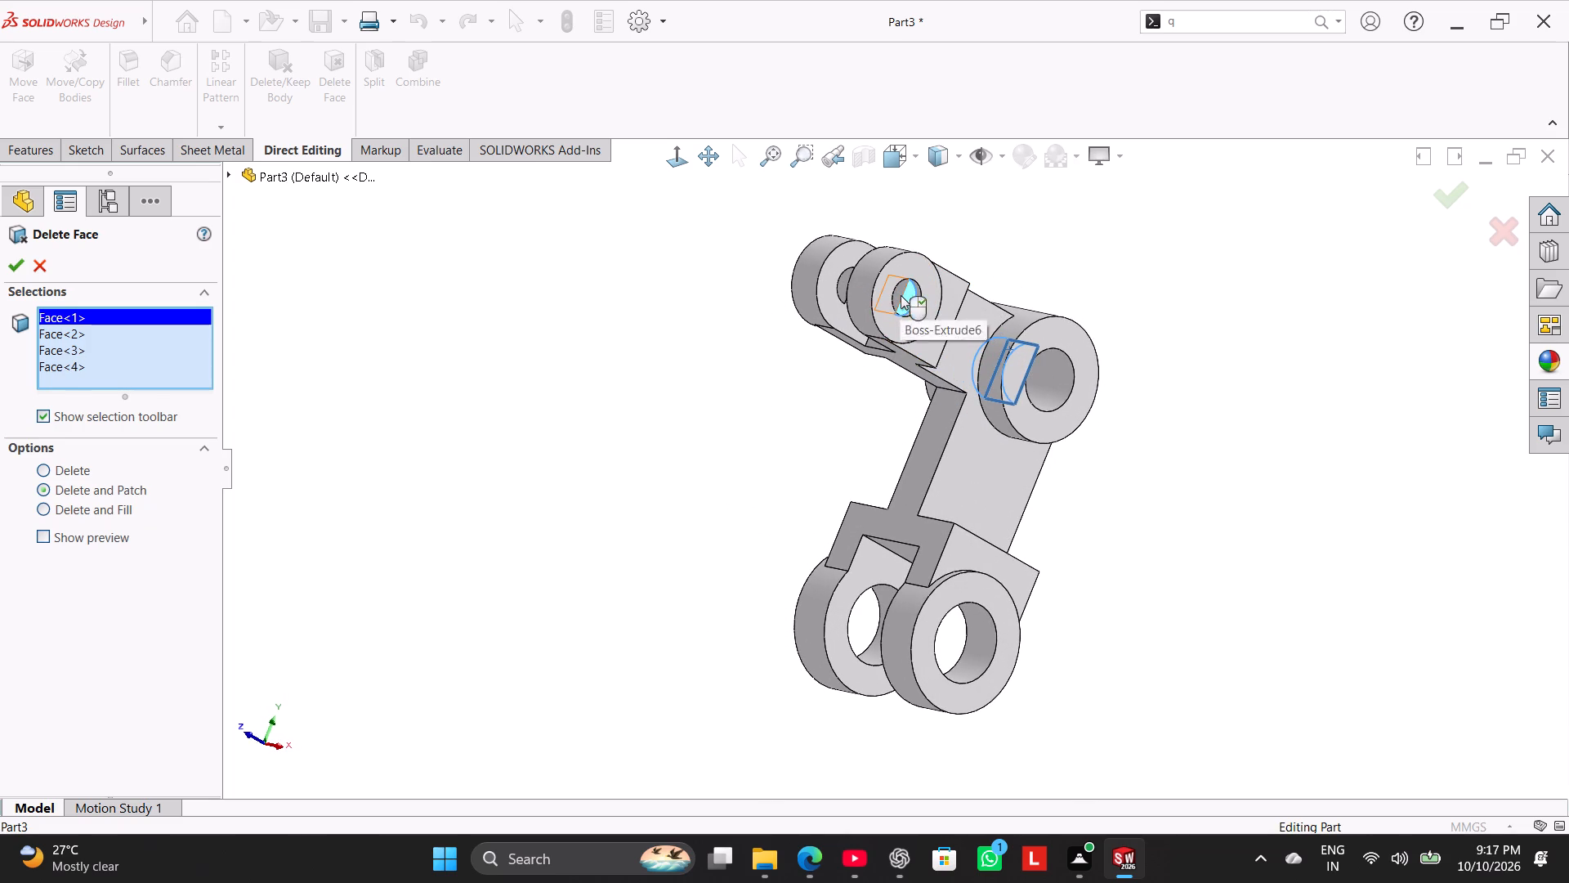
{"action": "middle_click_drag", "start_coordinate": [812, 384], "coordinate": [1003, 504]}
{"action": "left_click", "coordinate": [977, 336]}
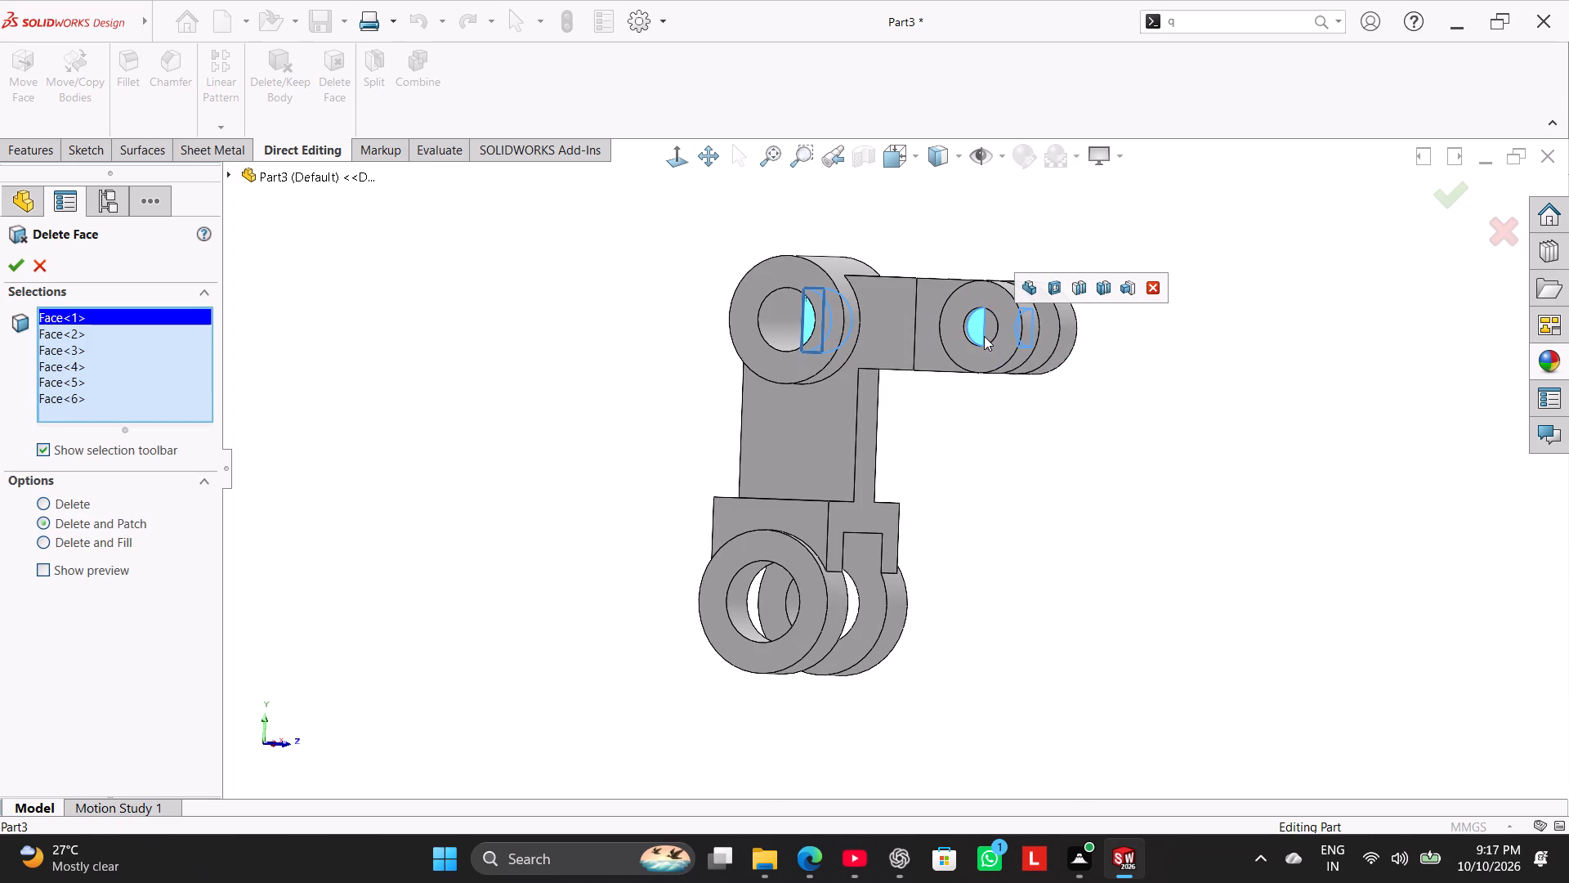
{"action": "left_click", "coordinate": [988, 332]}
{"action": "left_click", "coordinate": [18, 267]}
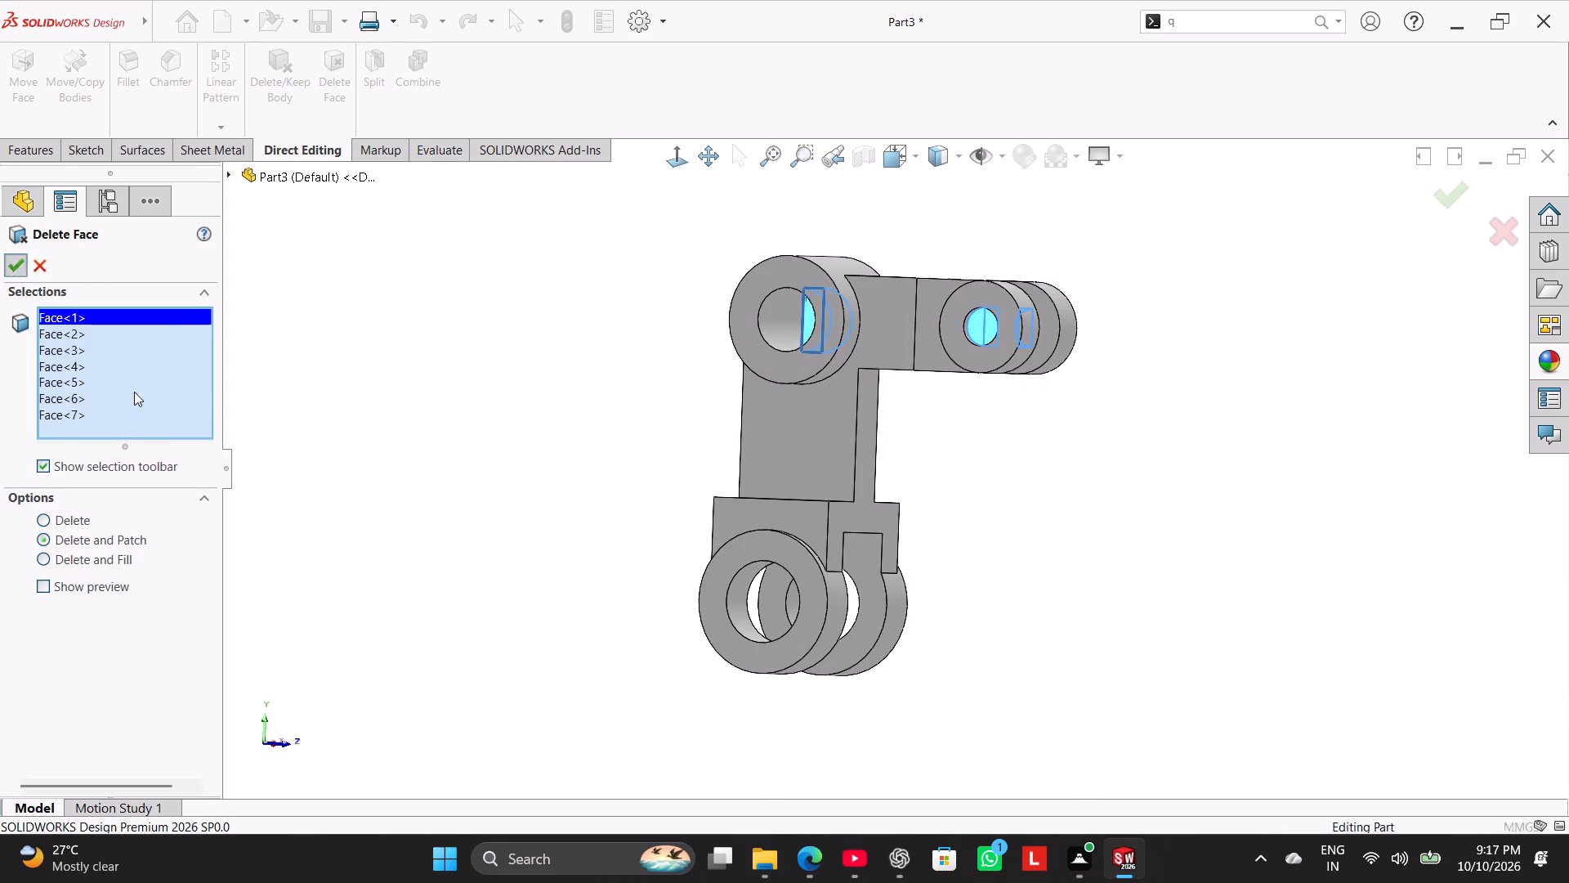
{"action": "left_click", "coordinate": [481, 420]}
Set the isometric view and save the part as Double Clevis Support Bracket in the Work folder.
{"action": "right_click_drag", "start_coordinate": [510, 498], "coordinate": [866, 254]}
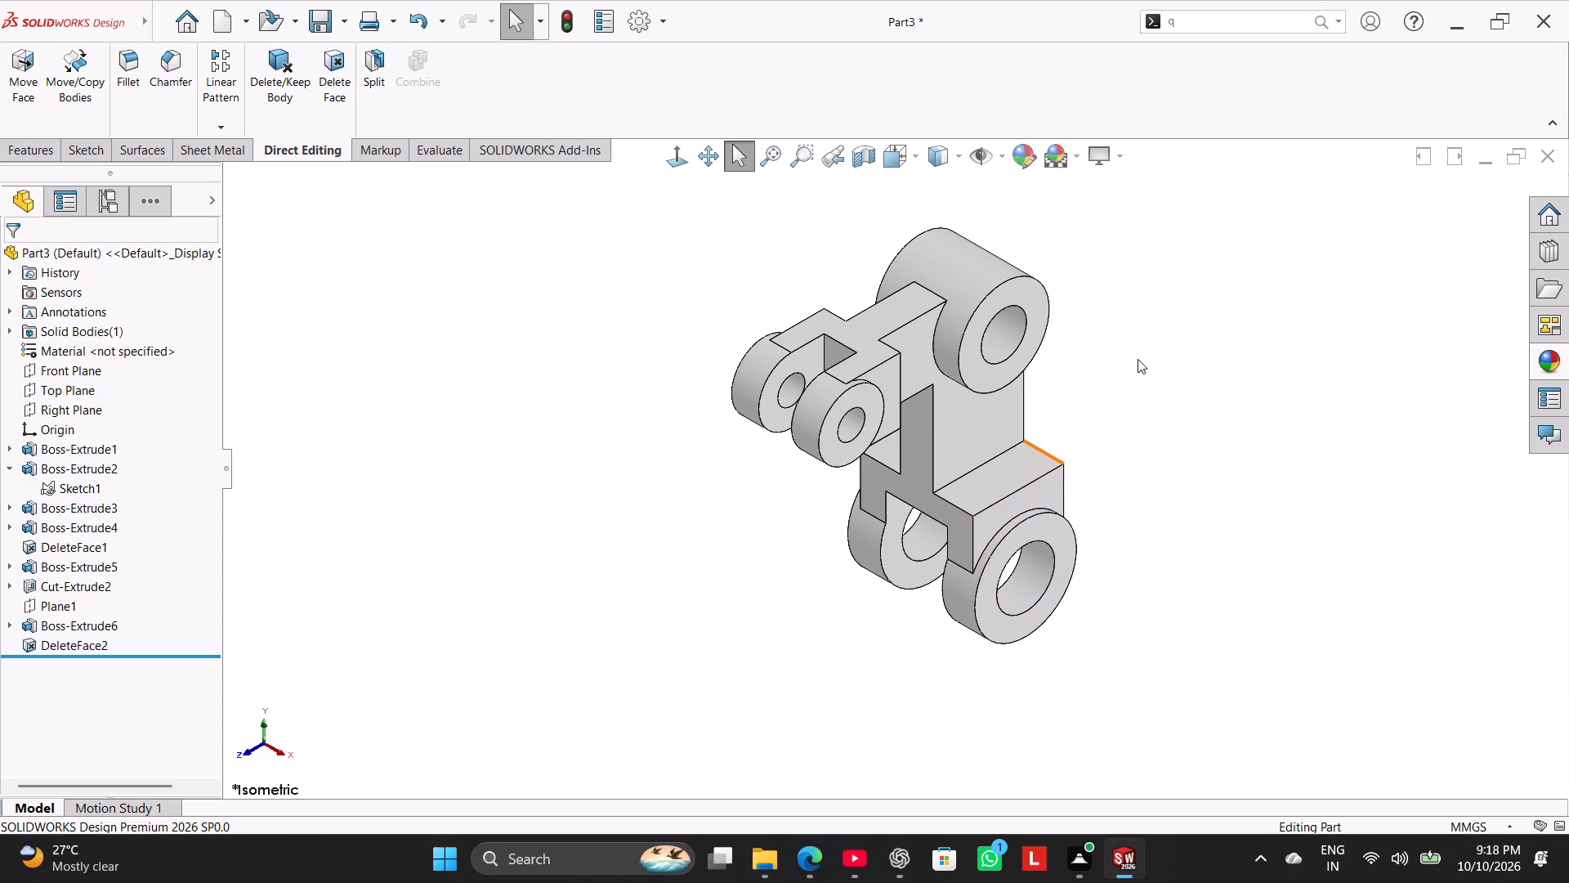
{"action": "middle_click_drag", "start_coordinate": [1138, 357], "coordinate": [1012, 213]}
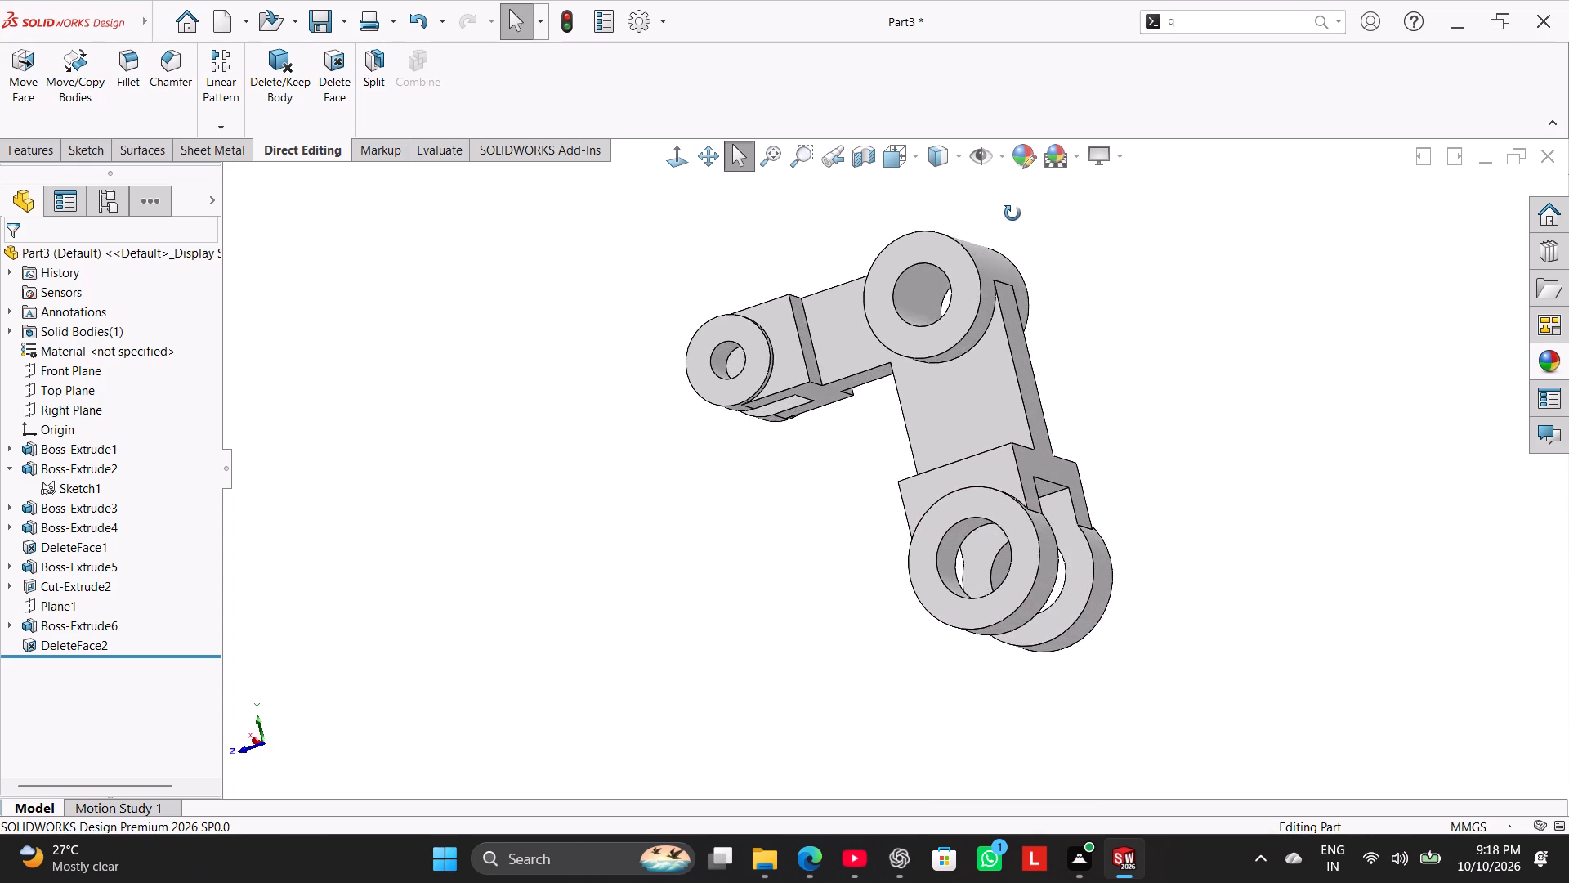
{"action": "middle_click_drag", "start_coordinate": [1012, 213], "coordinate": [1074, 217]}
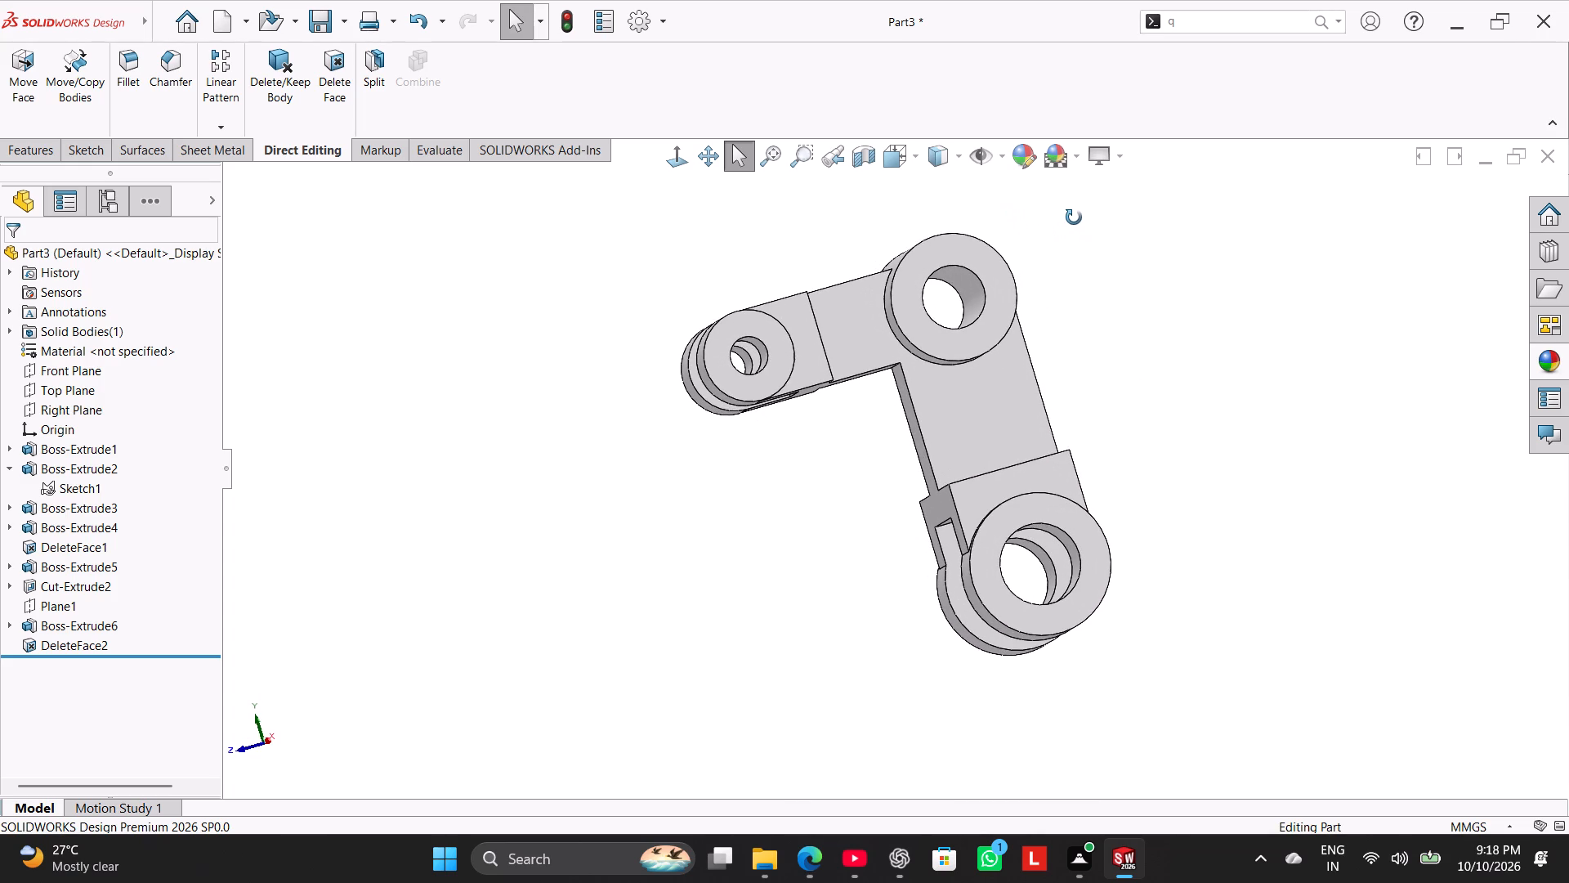
{"action": "middle_click_drag", "start_coordinate": [1074, 217], "coordinate": [1084, 285]}
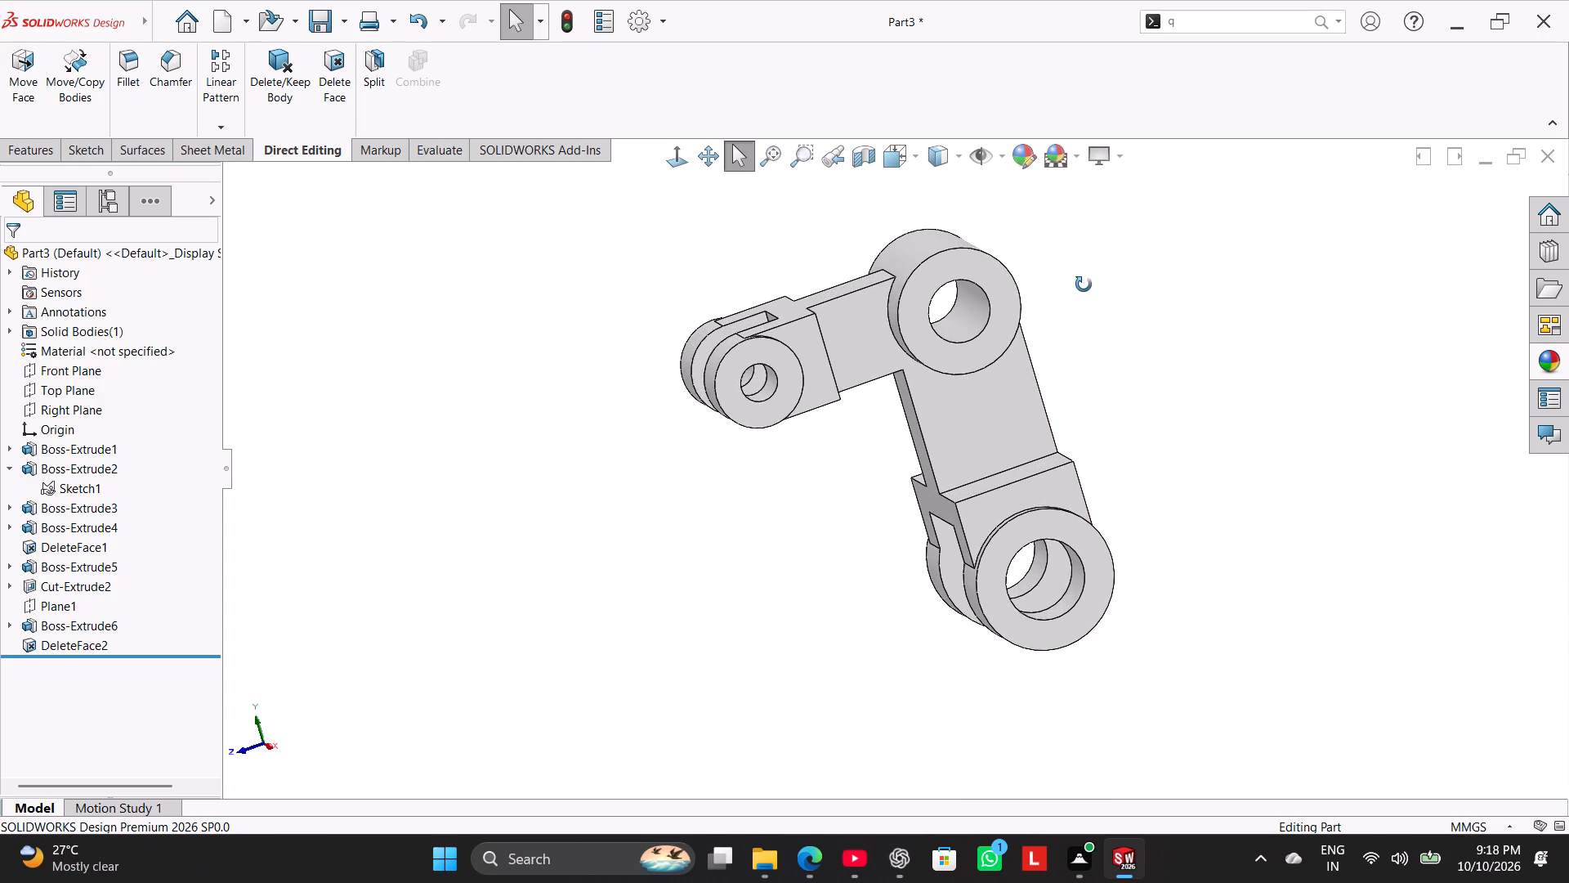
{"action": "middle_click_drag", "start_coordinate": [1084, 285], "coordinate": [1093, 318]}
{"action": "right_click_drag", "start_coordinate": [597, 577], "coordinate": [981, 363]}
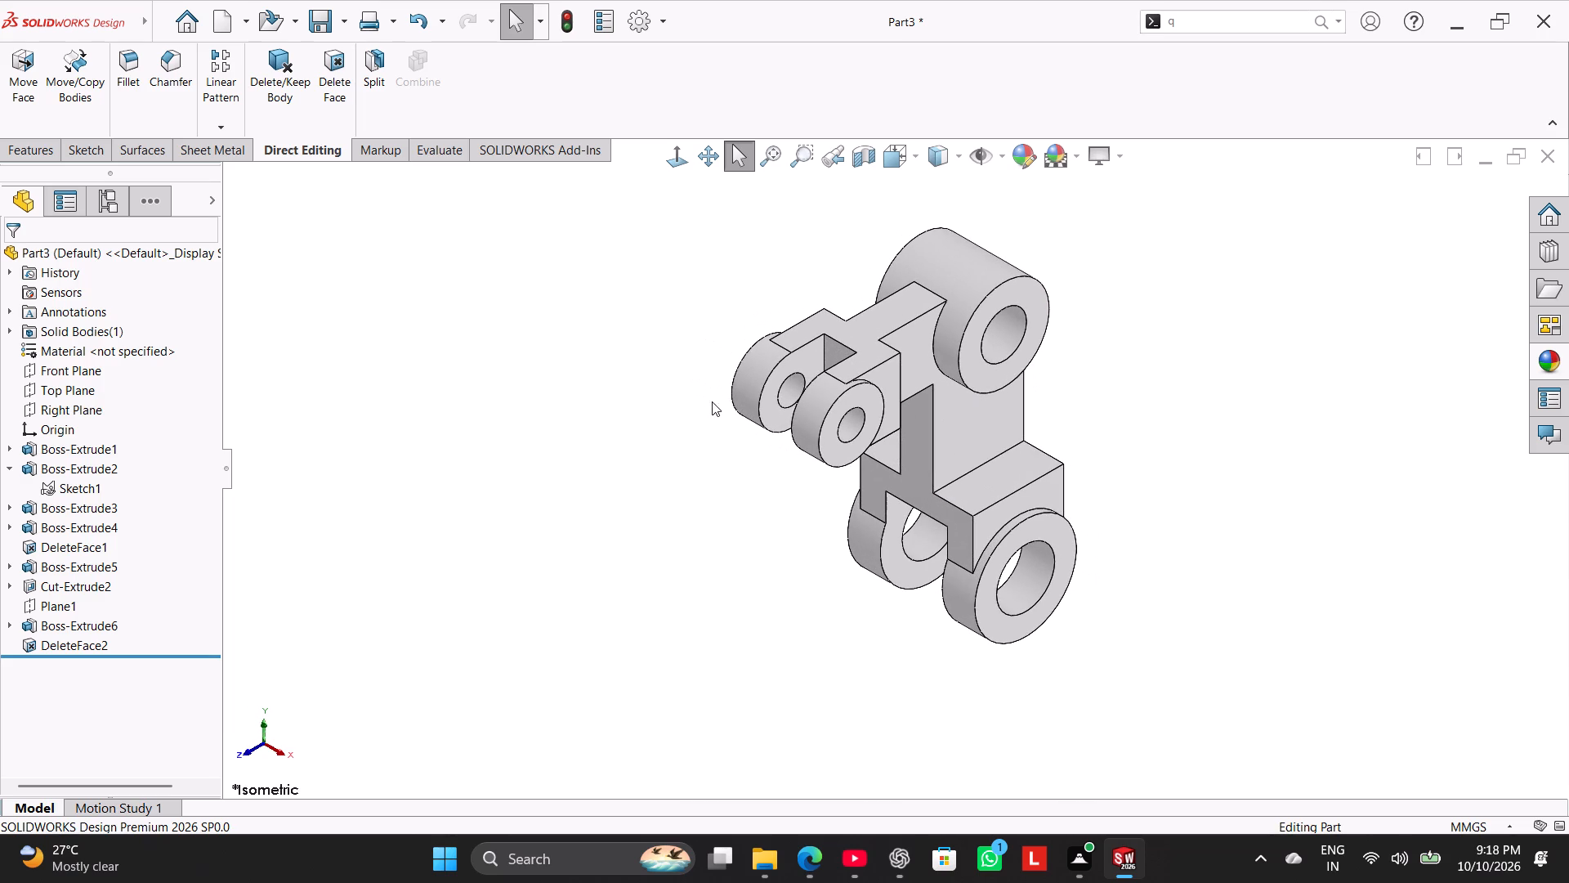
{"action": "left_click", "coordinate": [323, 21]}
{"action": "key", "text": "ctrl+v"}
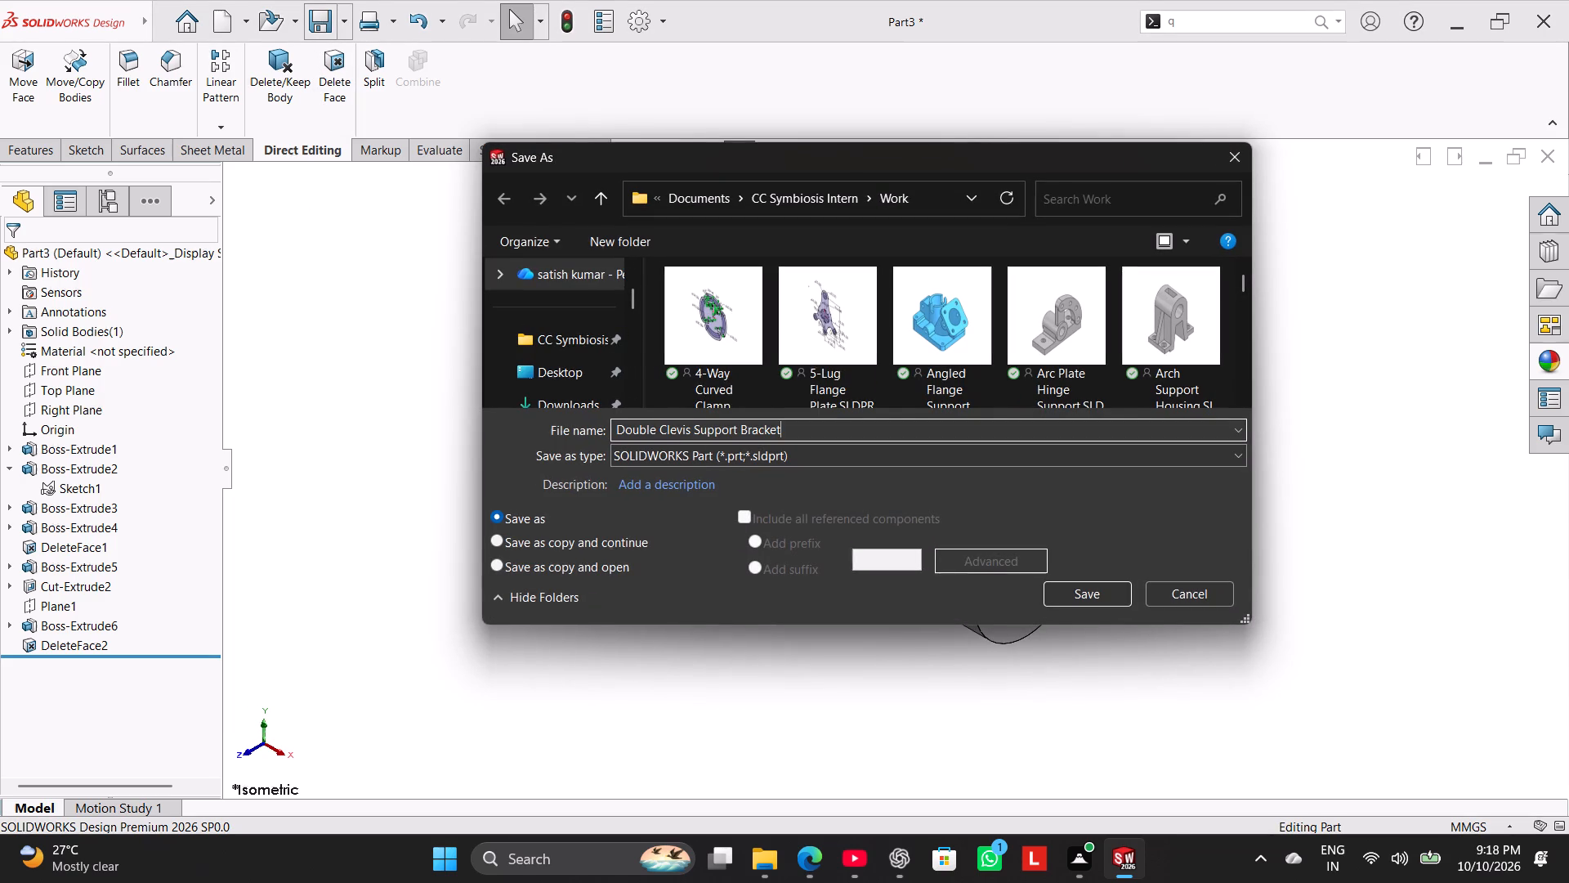
{"action": "left_click", "coordinate": [1060, 589]}
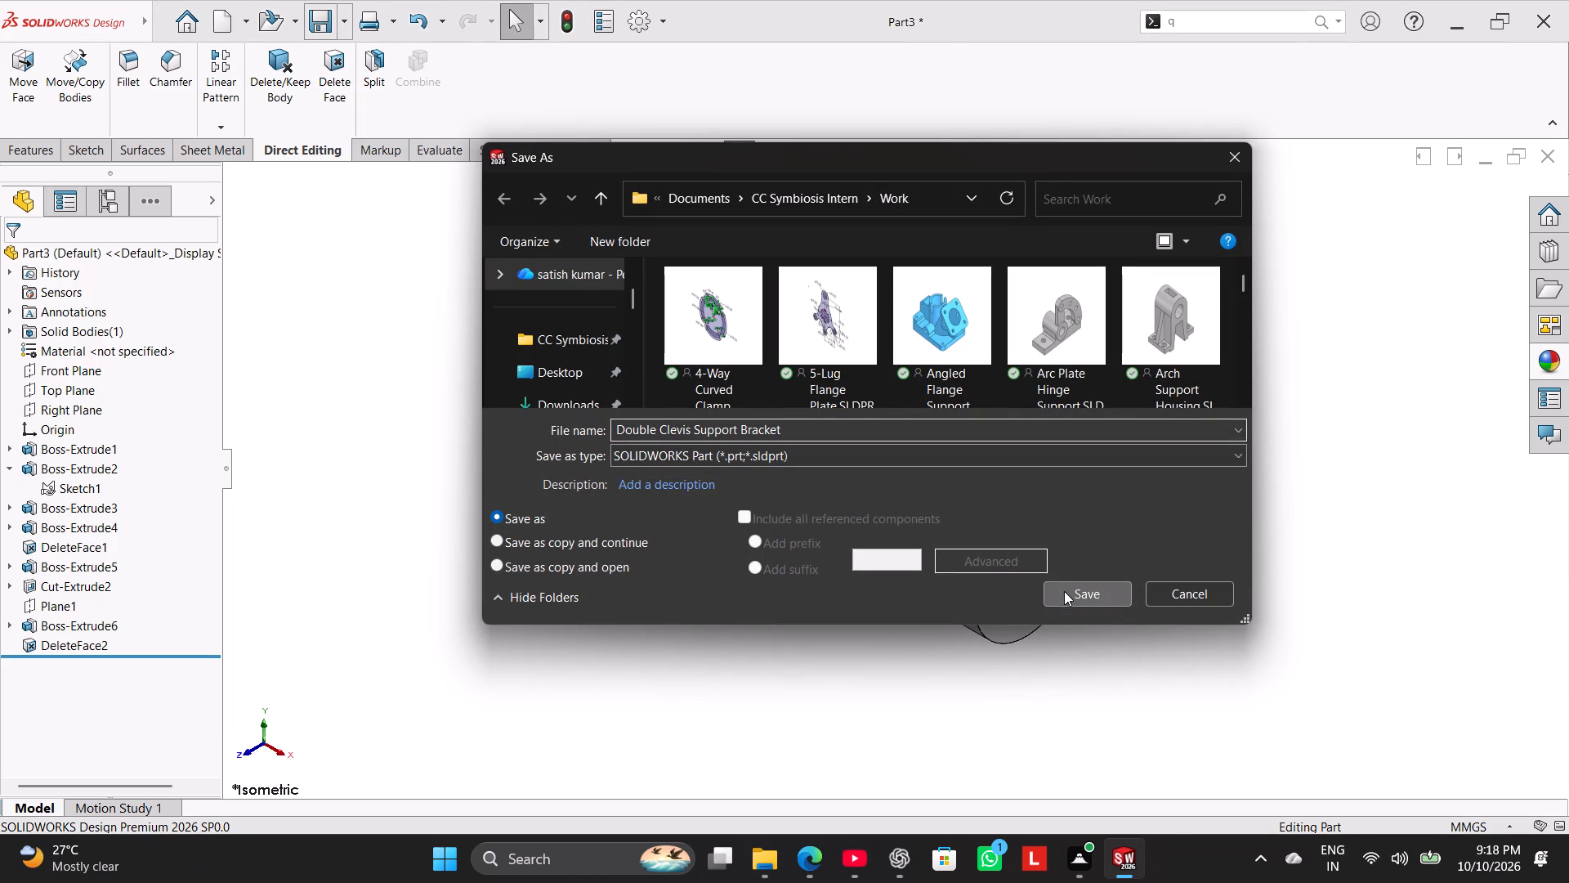
Save the Double Clevis Support Bracket in Adobe Portable Document Format (PDF) as well.
{"action": "left_click", "coordinate": [340, 12]}
{"action": "left_click", "coordinate": [364, 74]}
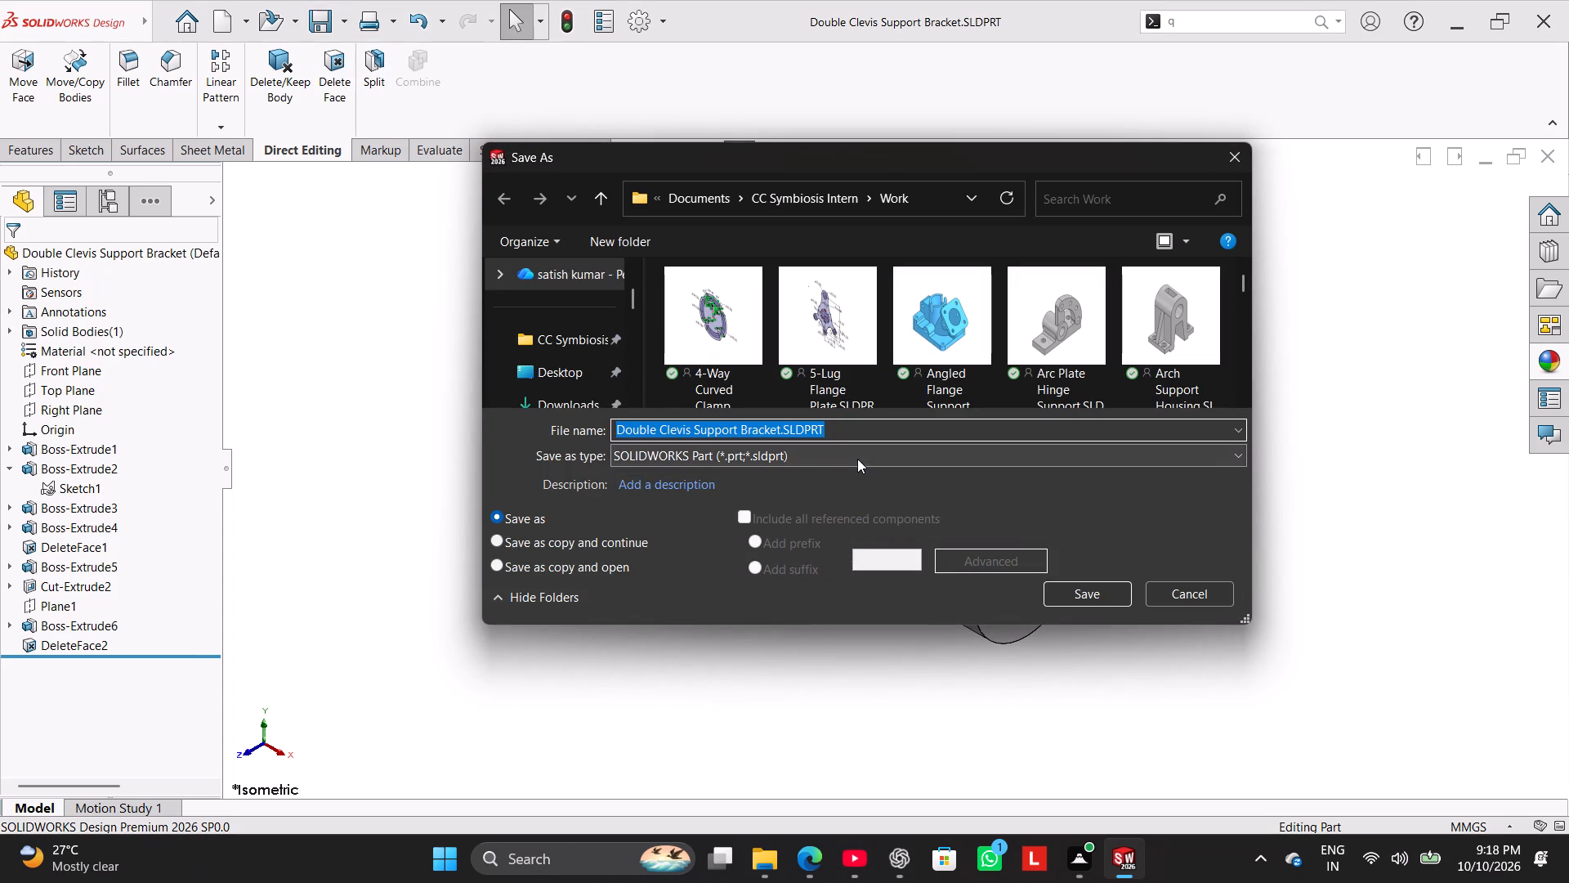
{"action": "left_click", "coordinate": [857, 458]}
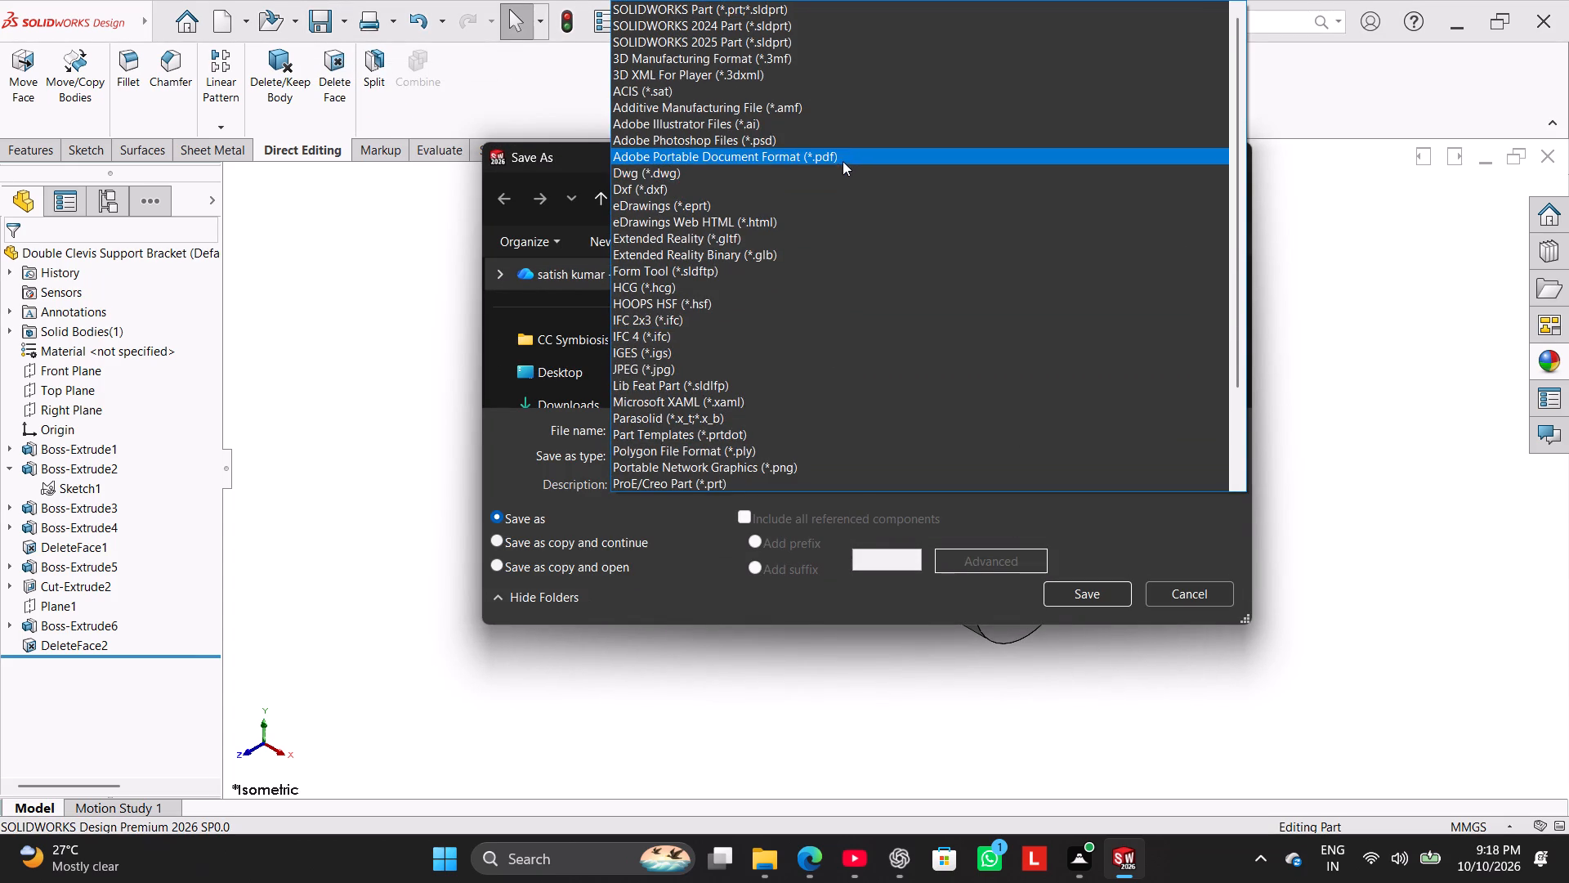
{"action": "left_click", "coordinate": [843, 161]}
{"action": "left_click", "coordinate": [1088, 623]}
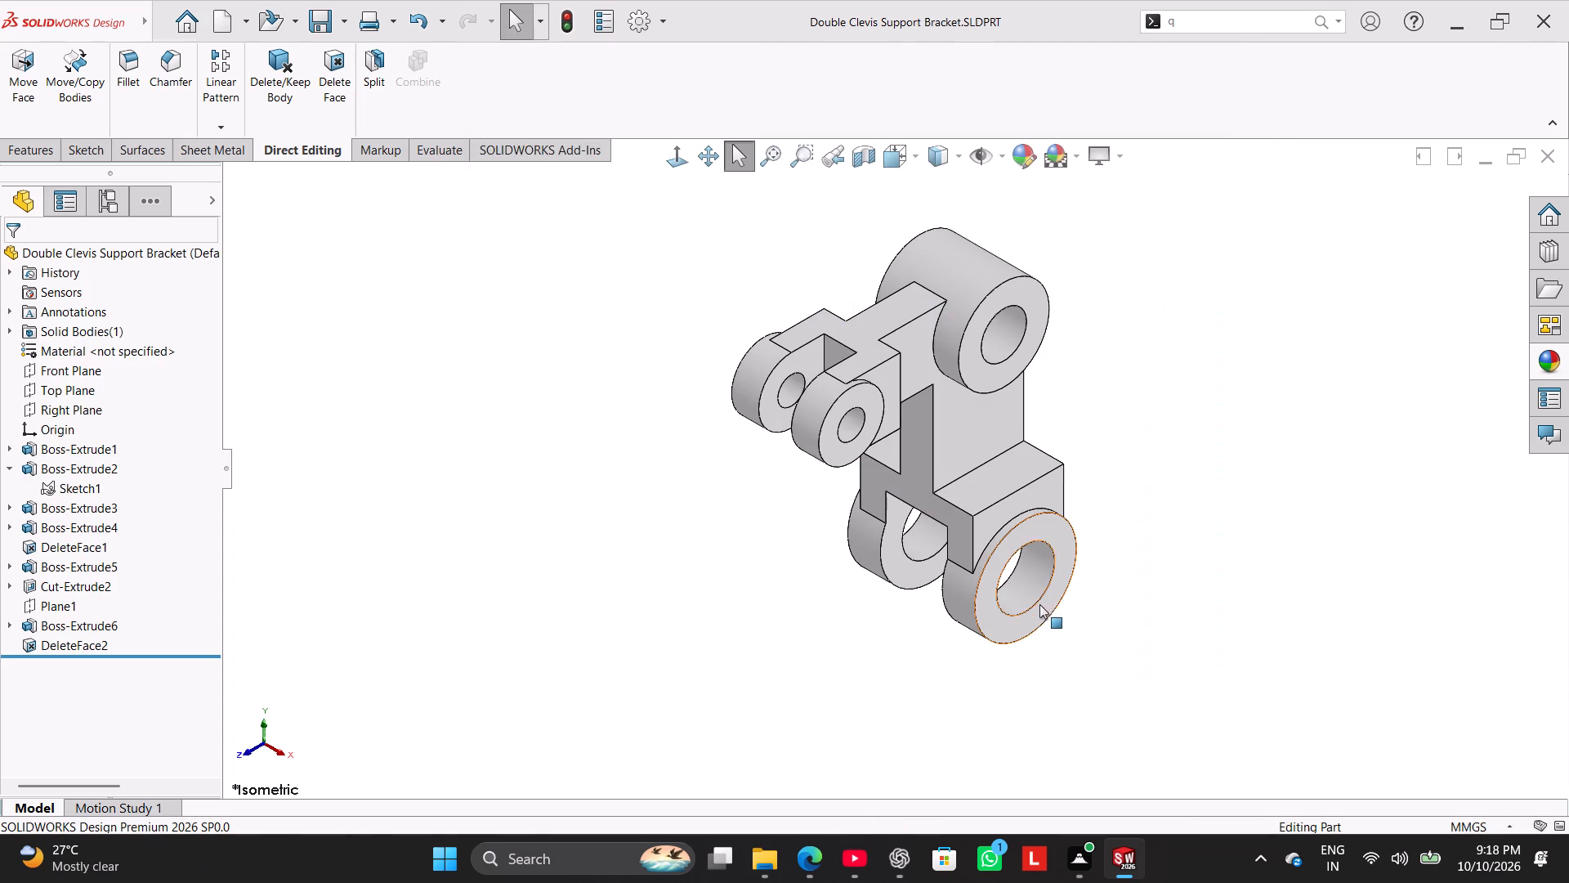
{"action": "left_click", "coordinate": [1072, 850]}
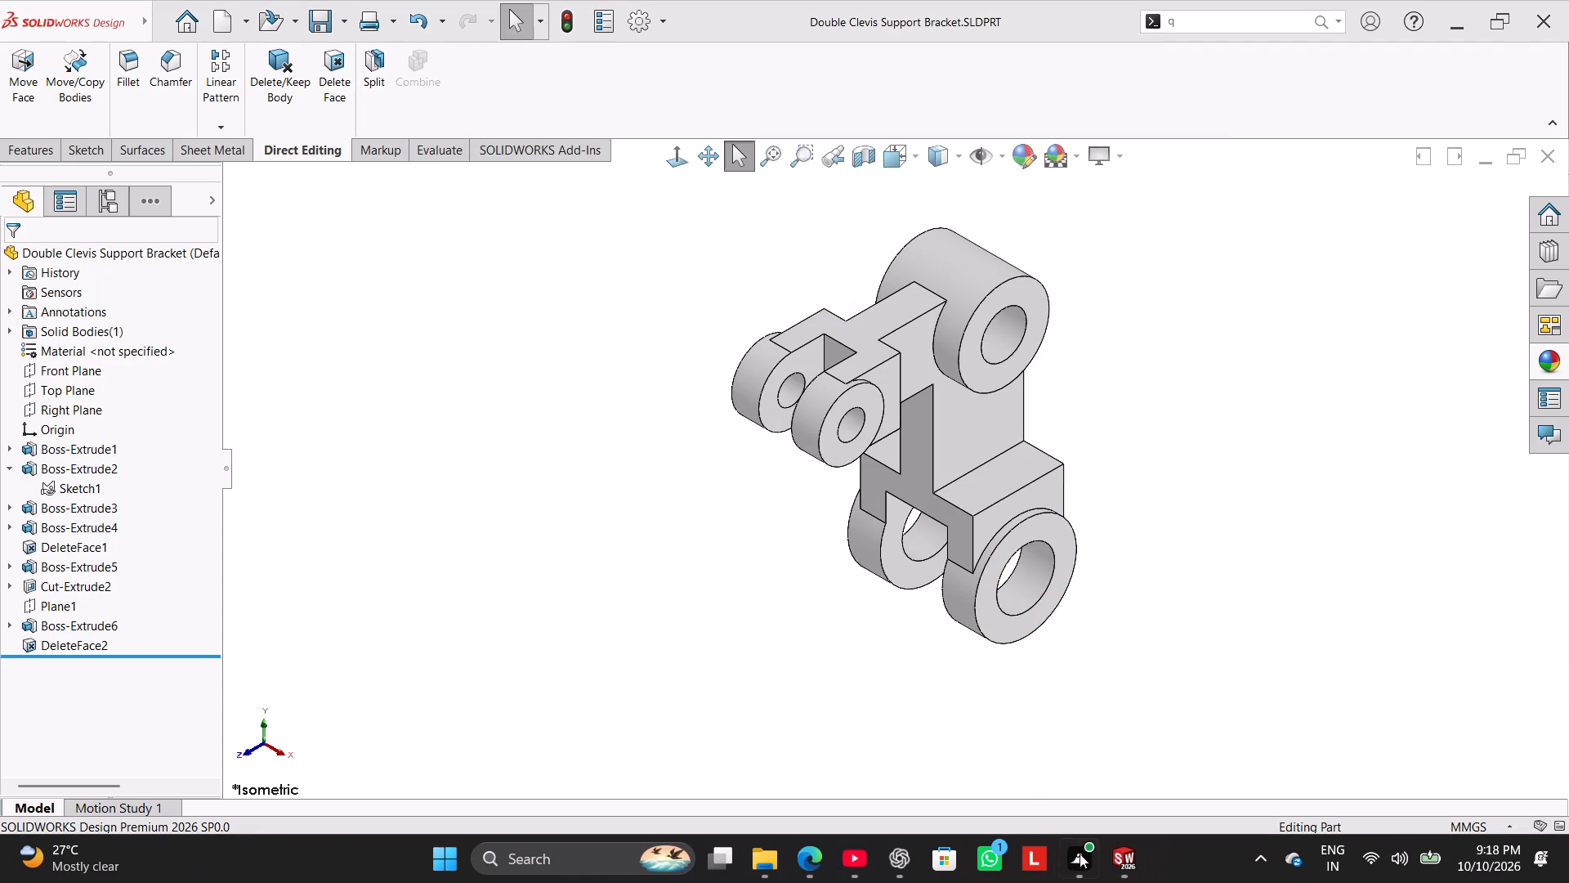